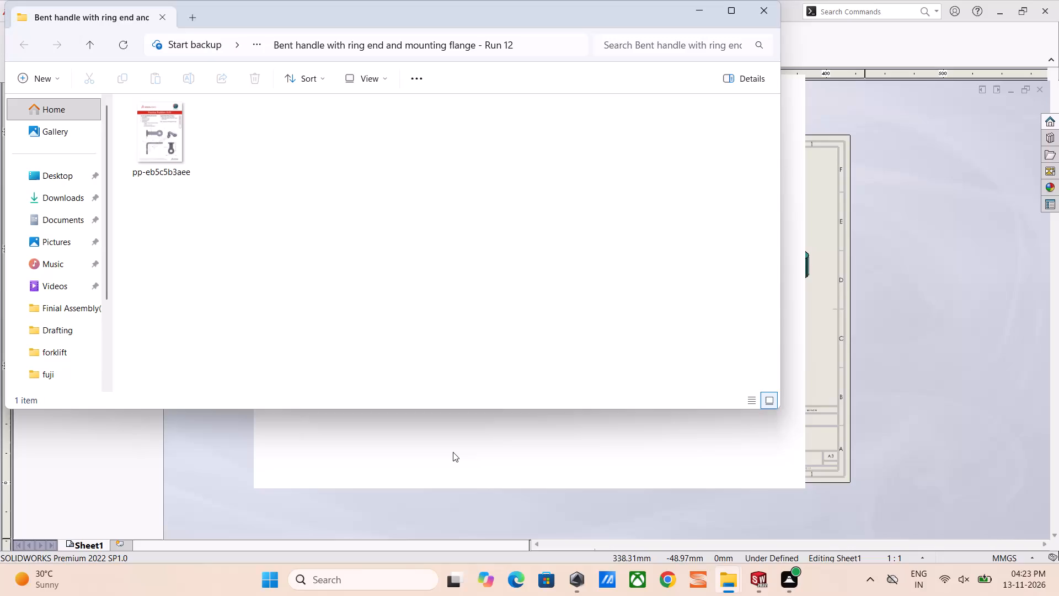
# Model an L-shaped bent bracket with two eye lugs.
# View the pp-eb5c5b3aee reference image of the bent handle practice problem, and close it after reading.
pyautogui.doubleClick(146, 157)
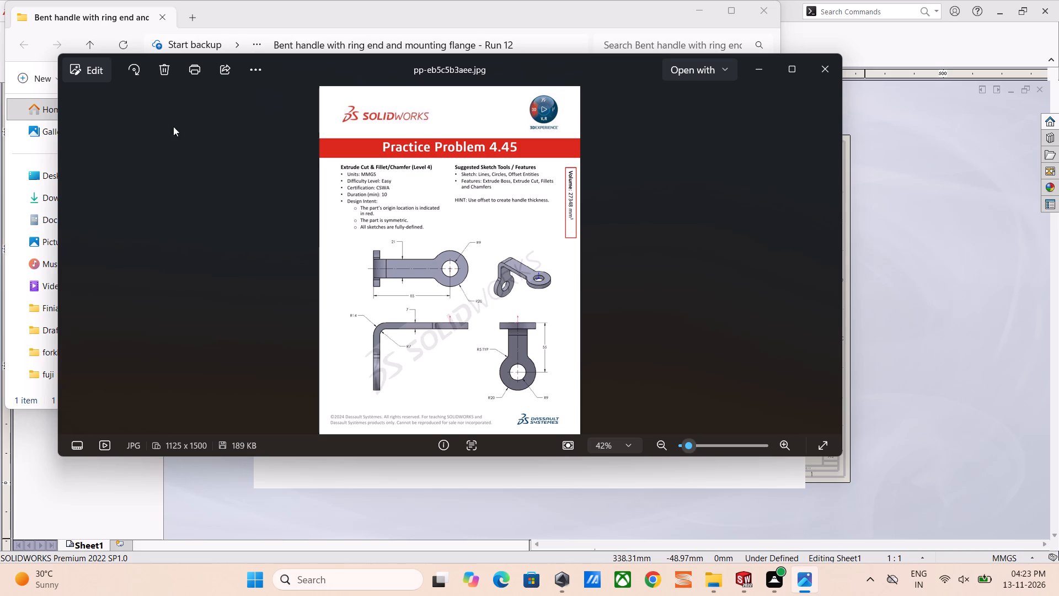
pyautogui.click(830, 70)
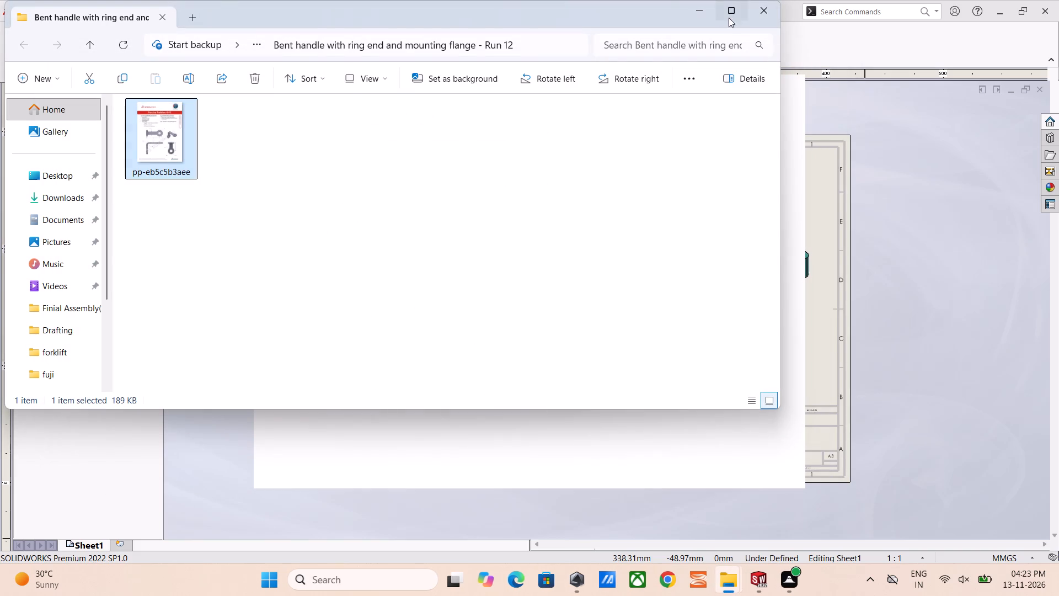
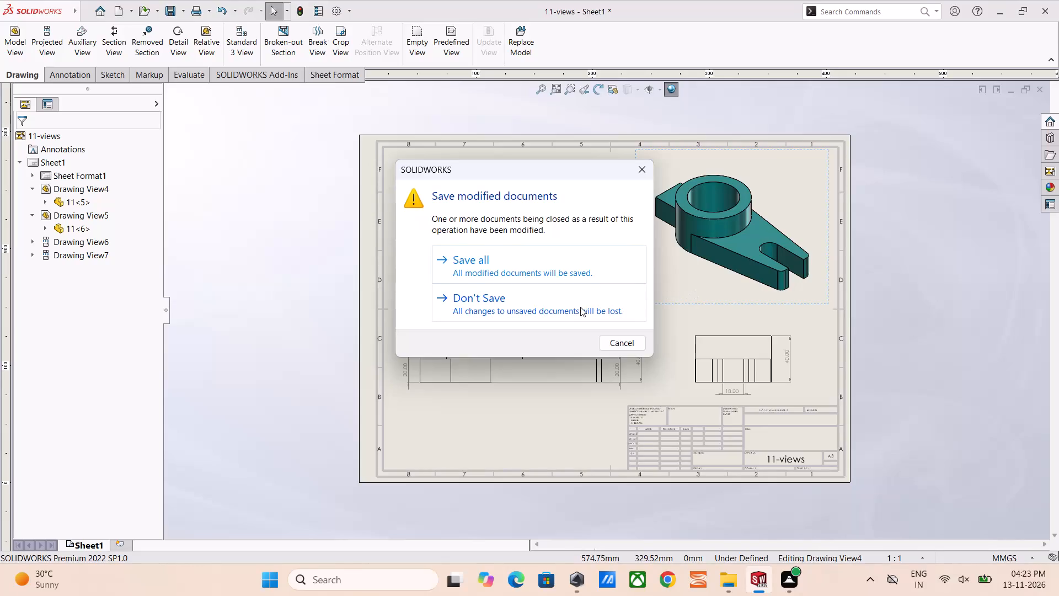
# Save all modified documents while closing the 11-views drawing, and close the remaining open document.
pyautogui.click(570, 265)
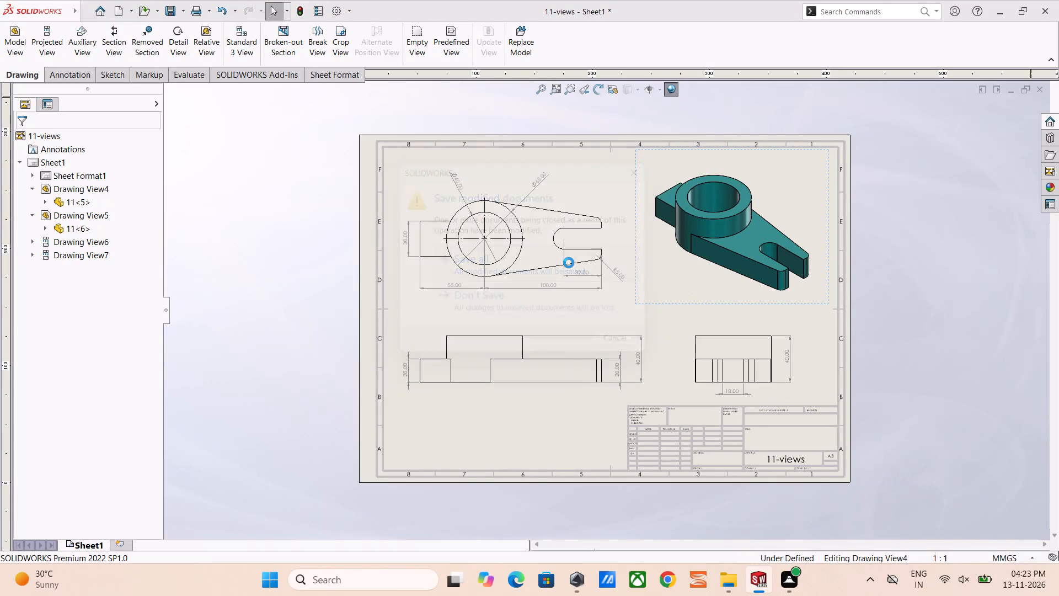
pyautogui.click(1046, 78)
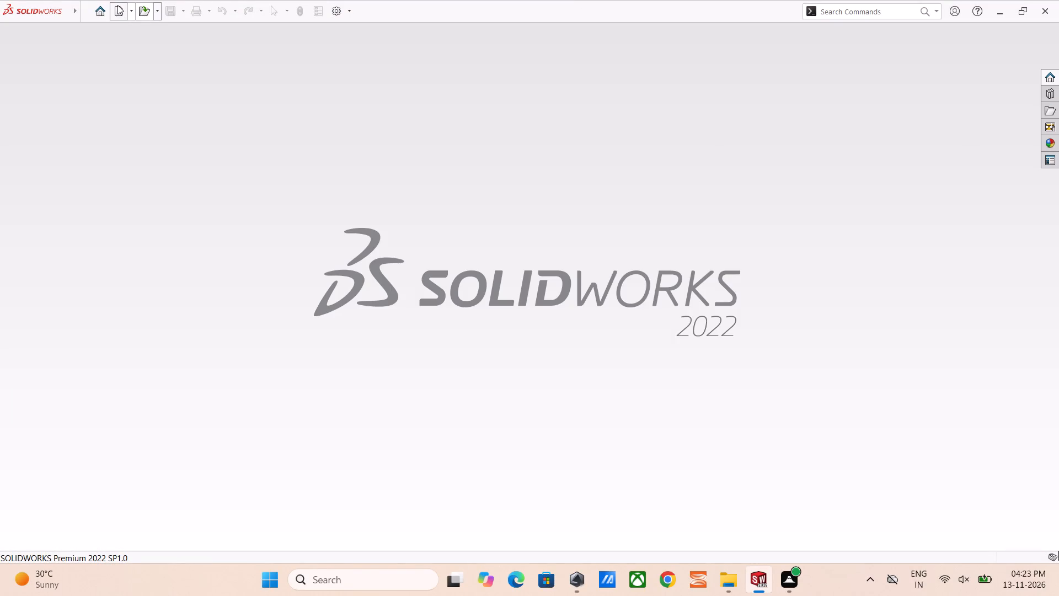
# Create a new part document.
pyautogui.click(117, 5)
pyautogui.click(285, 264)
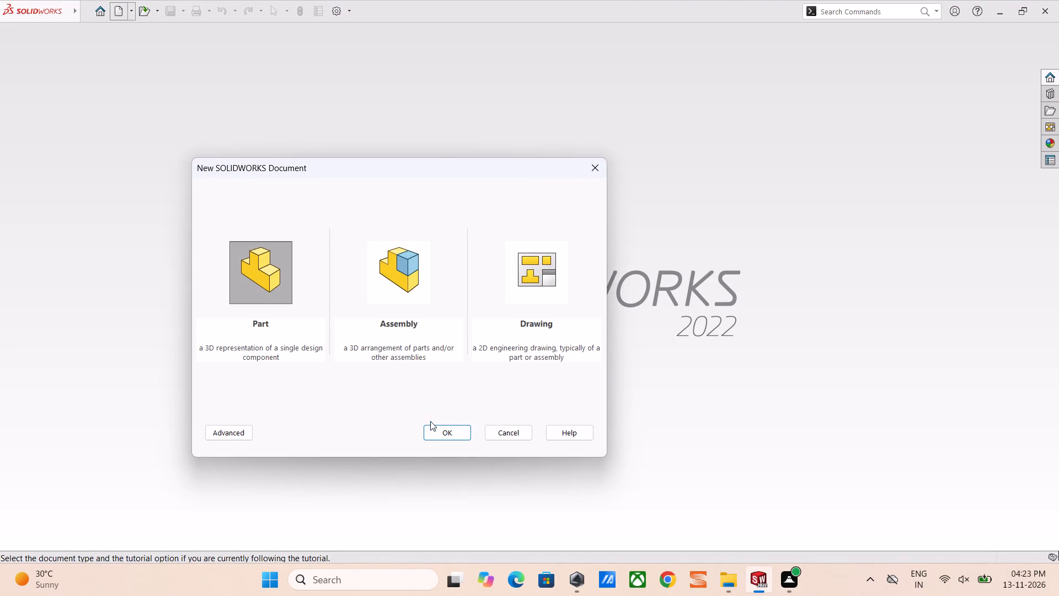
pyautogui.click(446, 439)
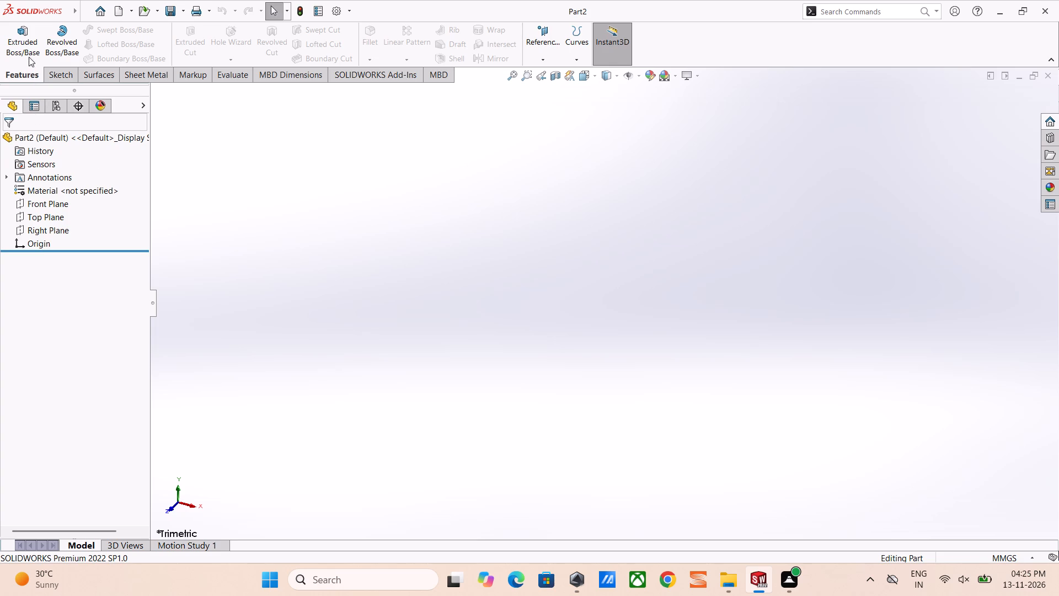
# Sketch a closed L-shaped profile on the Front Plane, outer corner at the origin, about 81 mm wide, 64 mm tall and 10 mm thick.
pyautogui.click(51, 203)
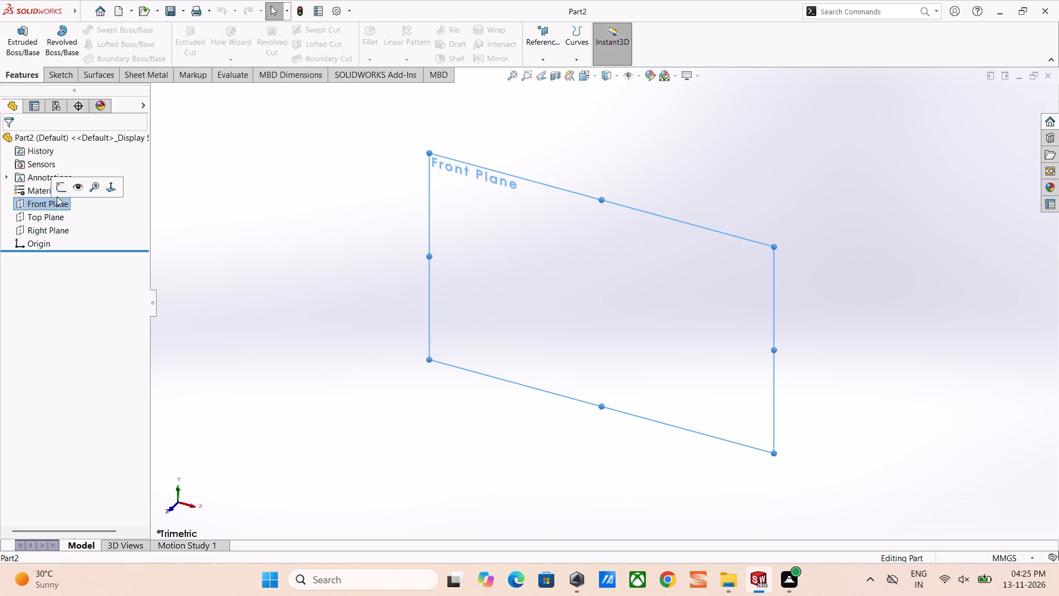
pyautogui.click(62, 184)
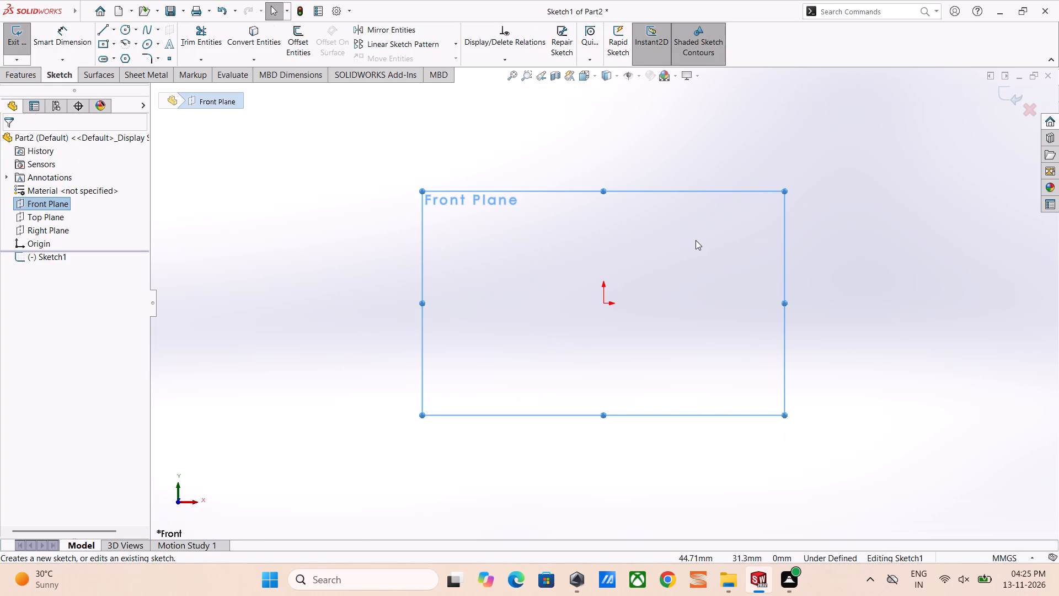
pyautogui.moveTo(923, 244); pyautogui.dragTo(894, 241, button='right')
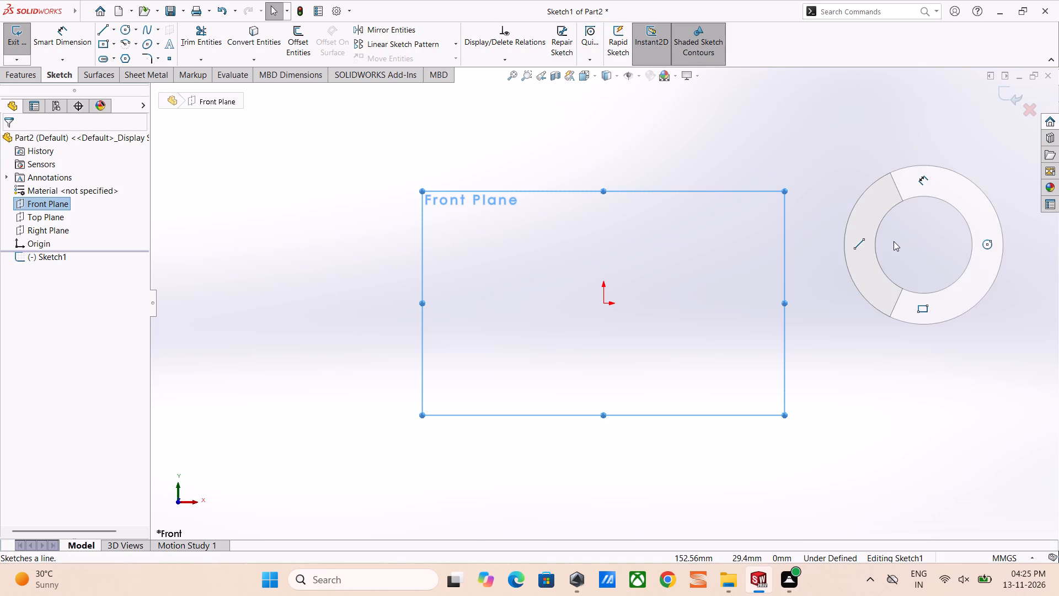
pyautogui.moveTo(894, 241); pyautogui.dragTo(799, 249, button='right')
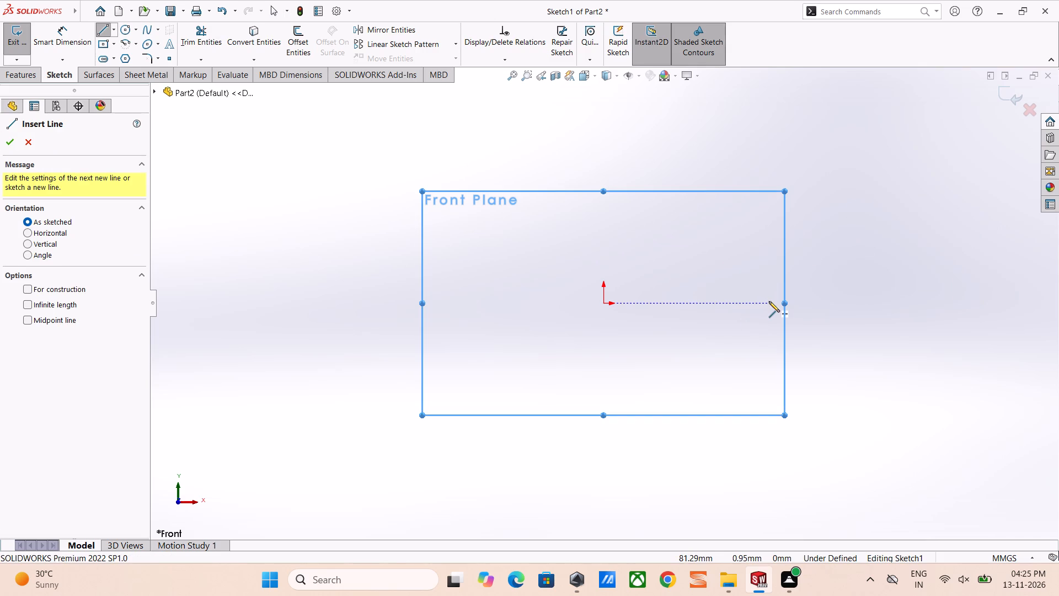
pyautogui.click(769, 302)
pyautogui.click(603, 303)
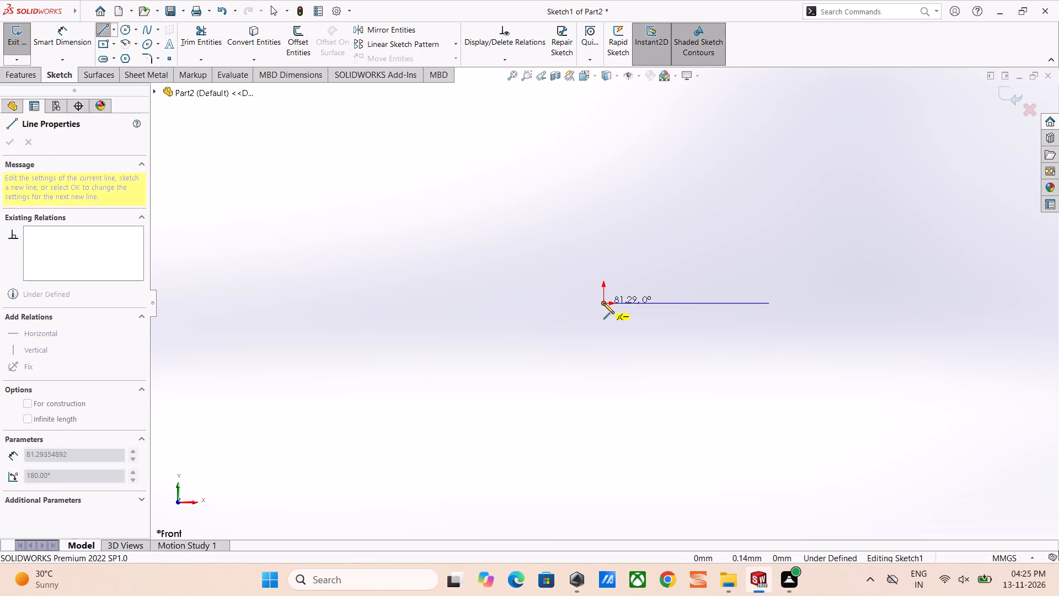
pyautogui.click(605, 433)
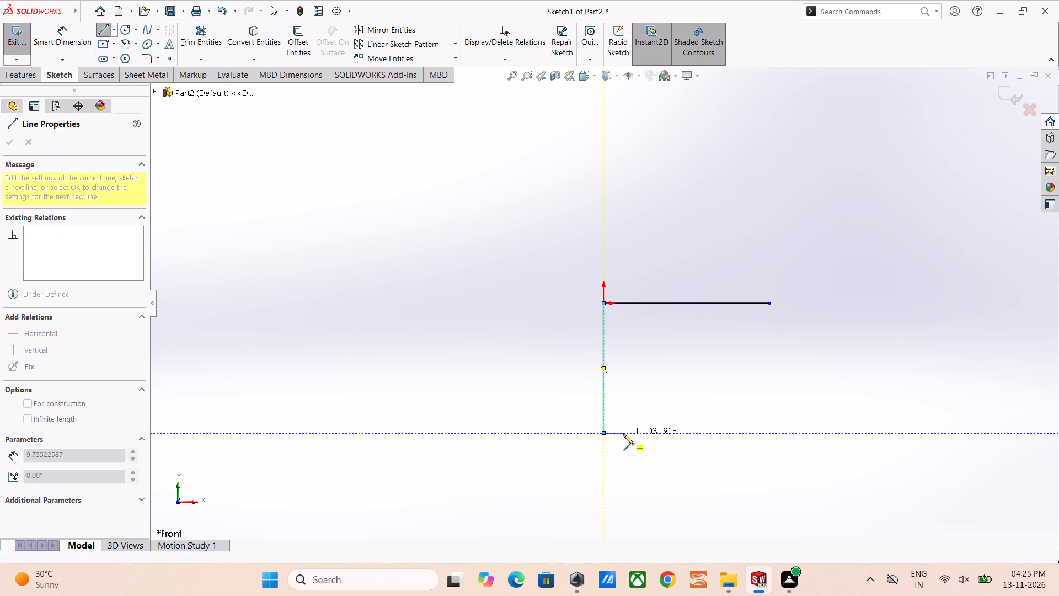
pyautogui.click(623, 434)
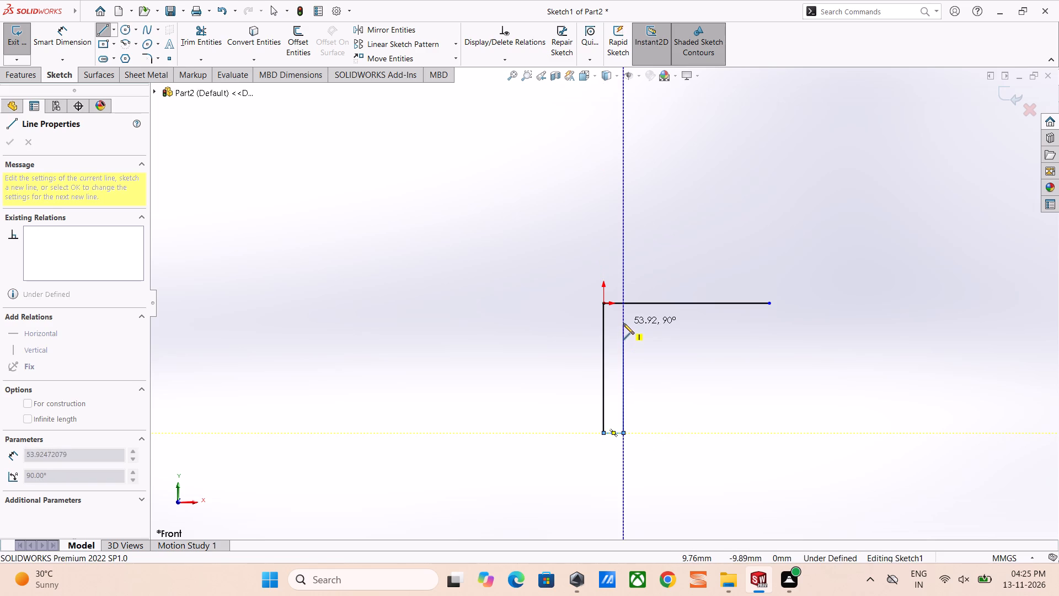
pyautogui.click(623, 323)
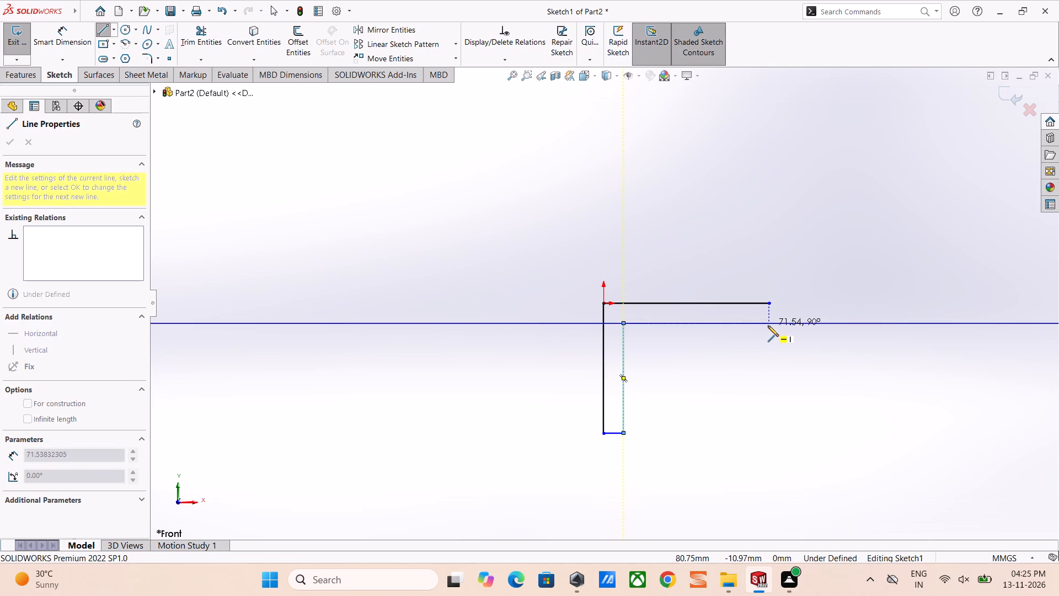
pyautogui.click(768, 326)
pyautogui.click(769, 304)
pyautogui.rightClick(772, 302)
pyautogui.click(790, 316)
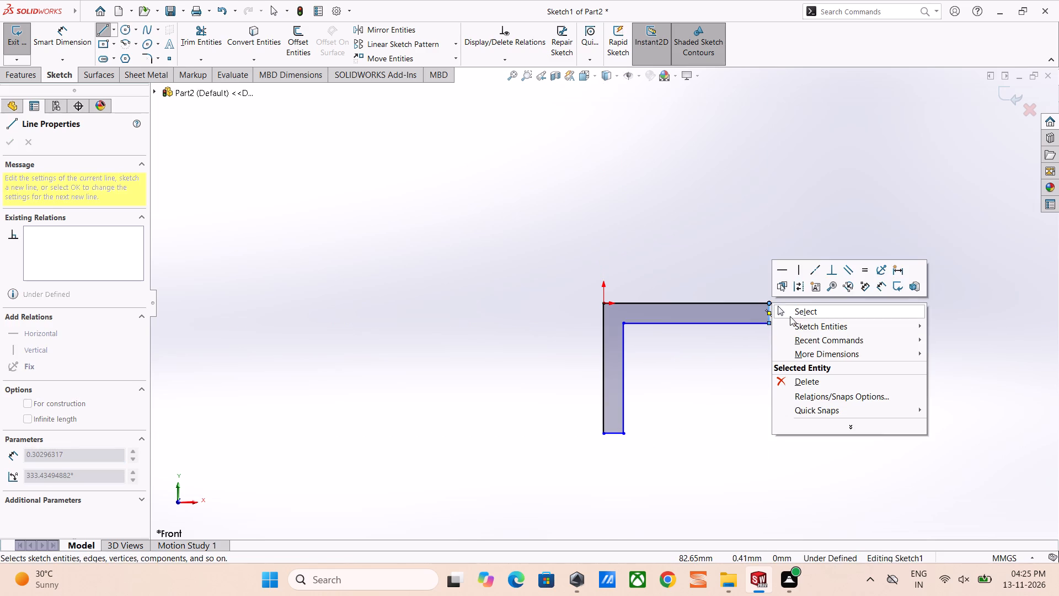
# Dimension the L-profile's overall width from the outer vertical line to the short end line as 85 mm.
pyautogui.moveTo(691, 389); pyautogui.dragTo(656, 233, button='right')
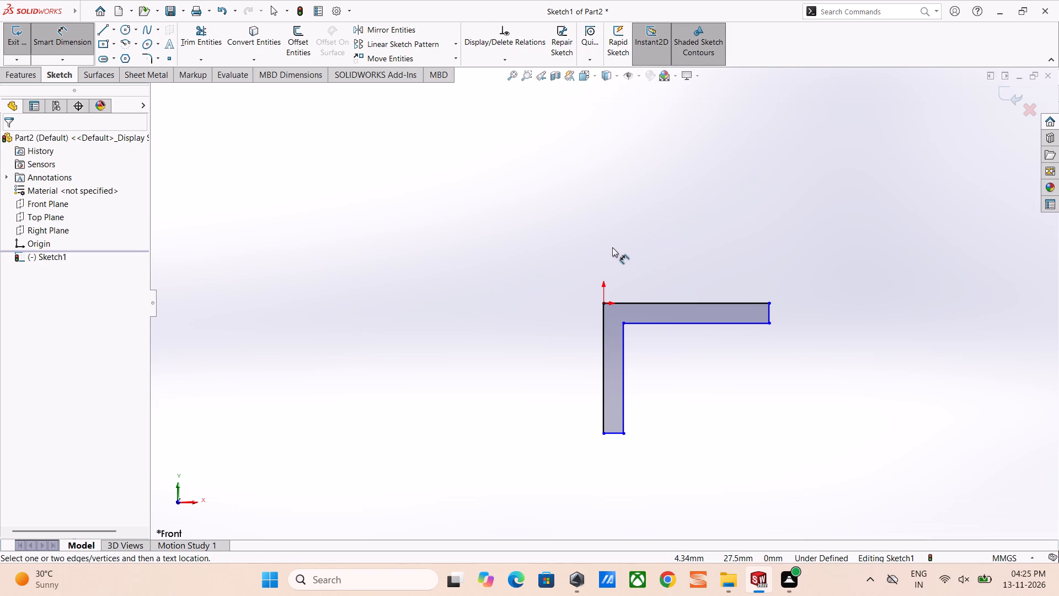
pyautogui.click(602, 350)
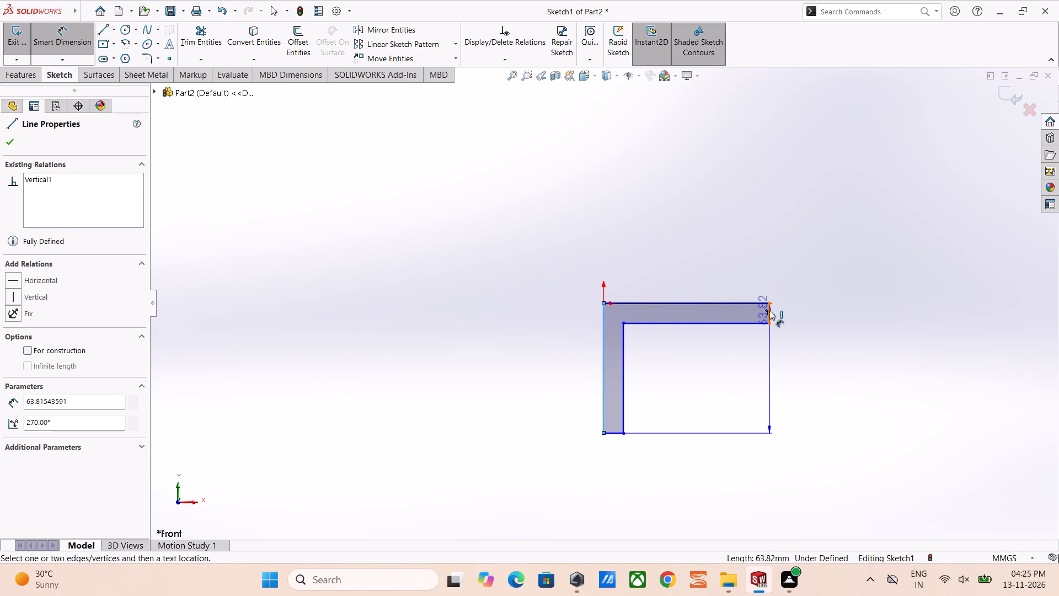
pyautogui.click(769, 317)
pyautogui.click(754, 362)
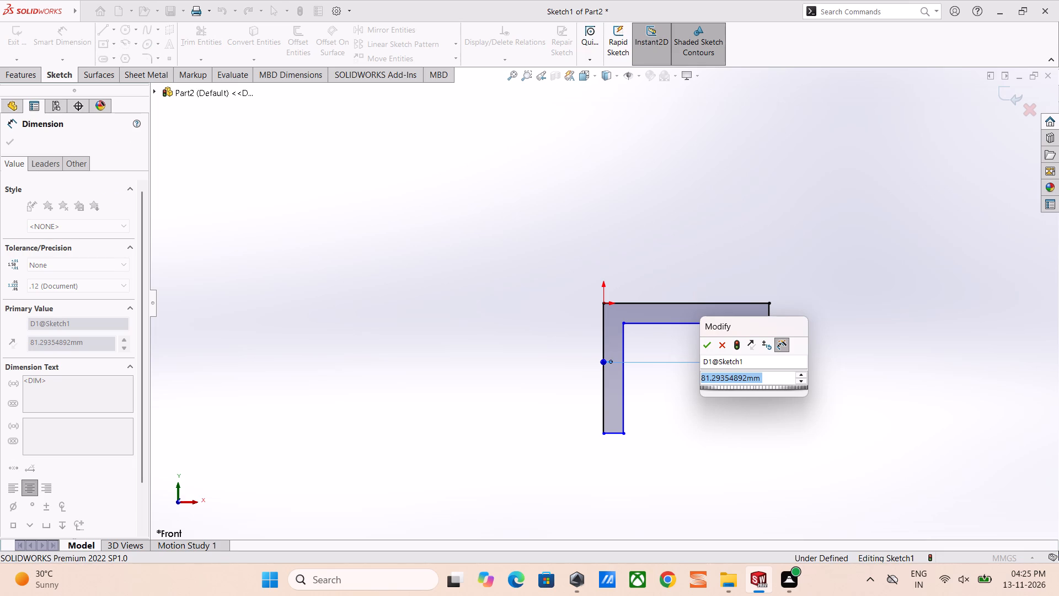
pyautogui.write('85')
pyautogui.press('Return')
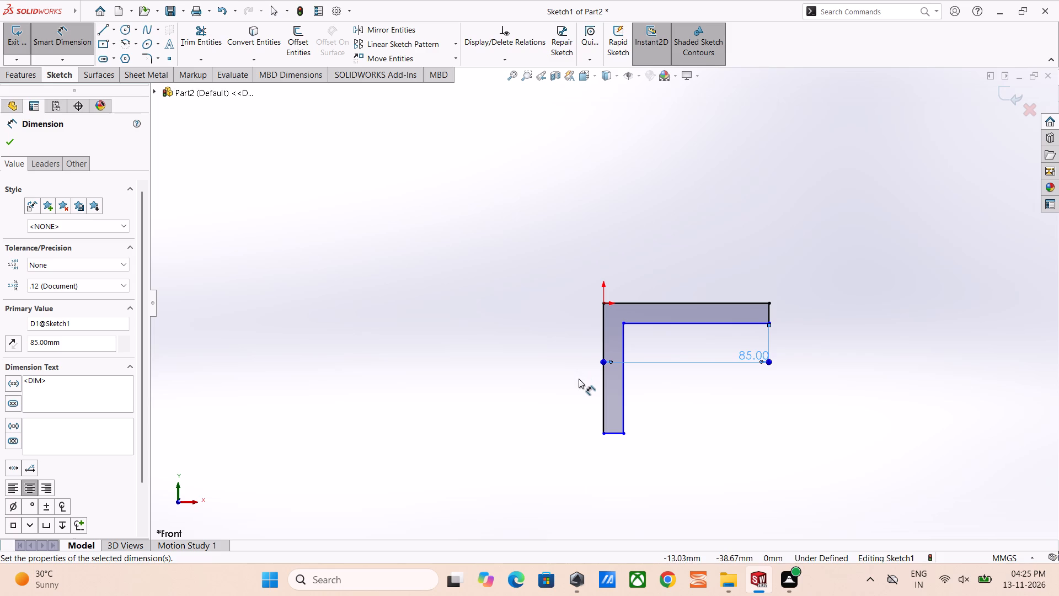
# Dimension the L-profile's overall height between the top line and the bottom end line as 55 mm.
pyautogui.click(612, 433)
pyautogui.click(625, 305)
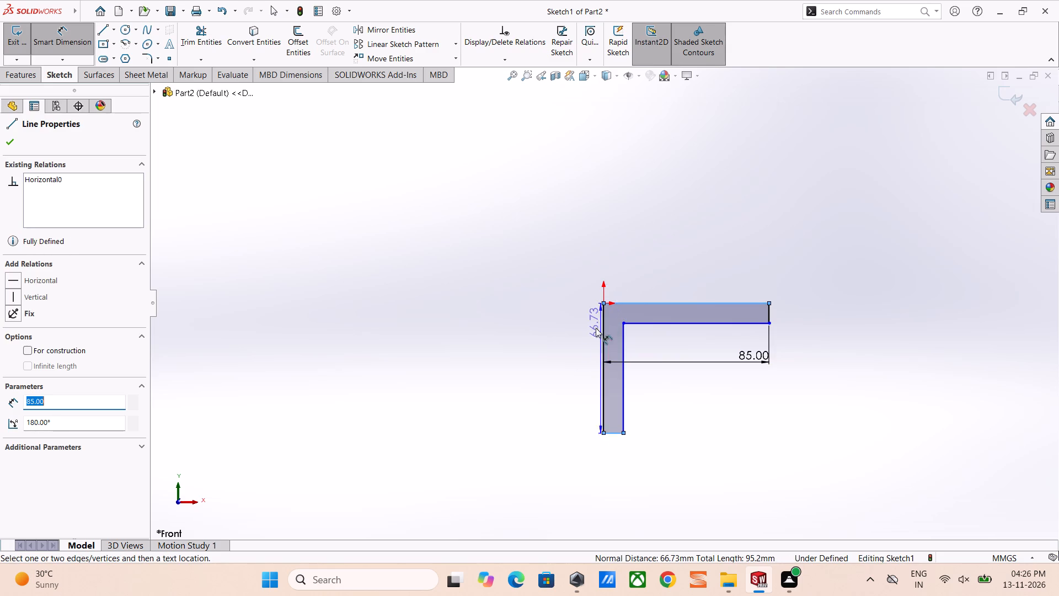
pyautogui.click(555, 353)
pyautogui.write('55')
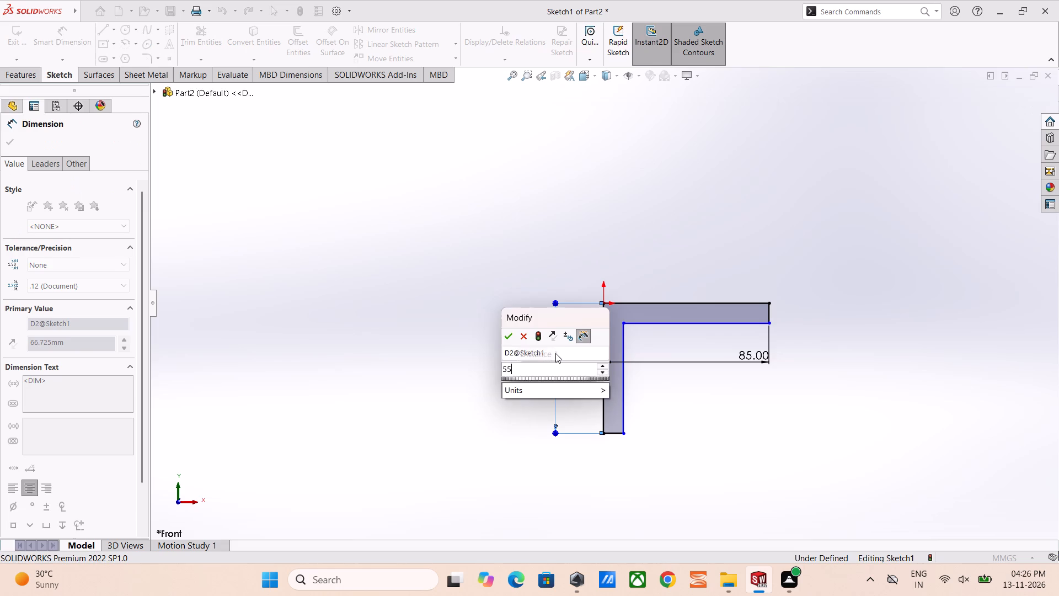
pyautogui.press('Return')
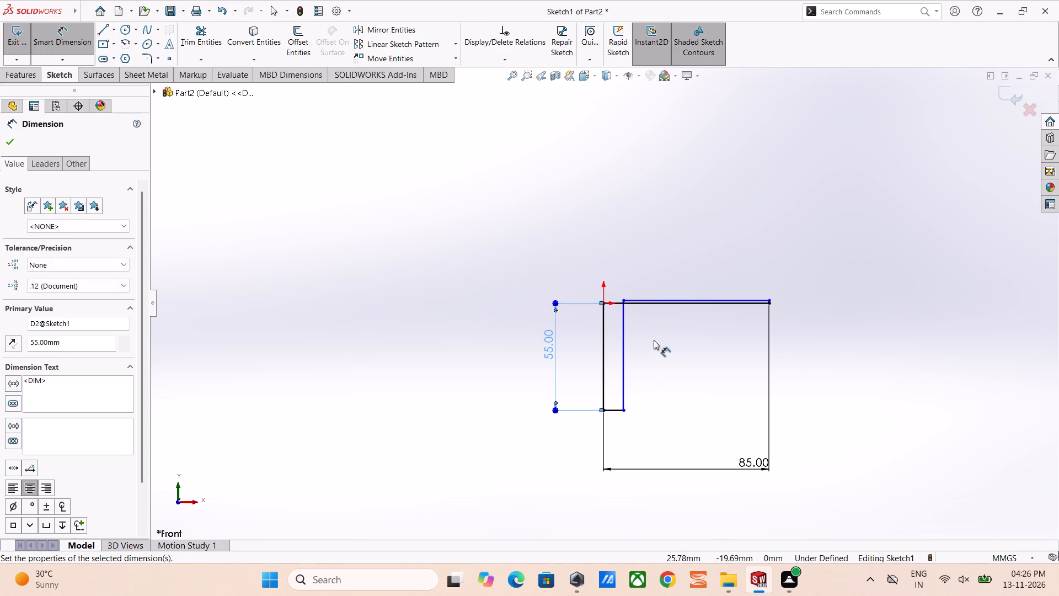
# Move the inner horizontal line back below the top line so the L-profile's horizontal leg is about 13 mm thick.
pyautogui.moveTo(891, 515); pyautogui.dragTo(876, 505)
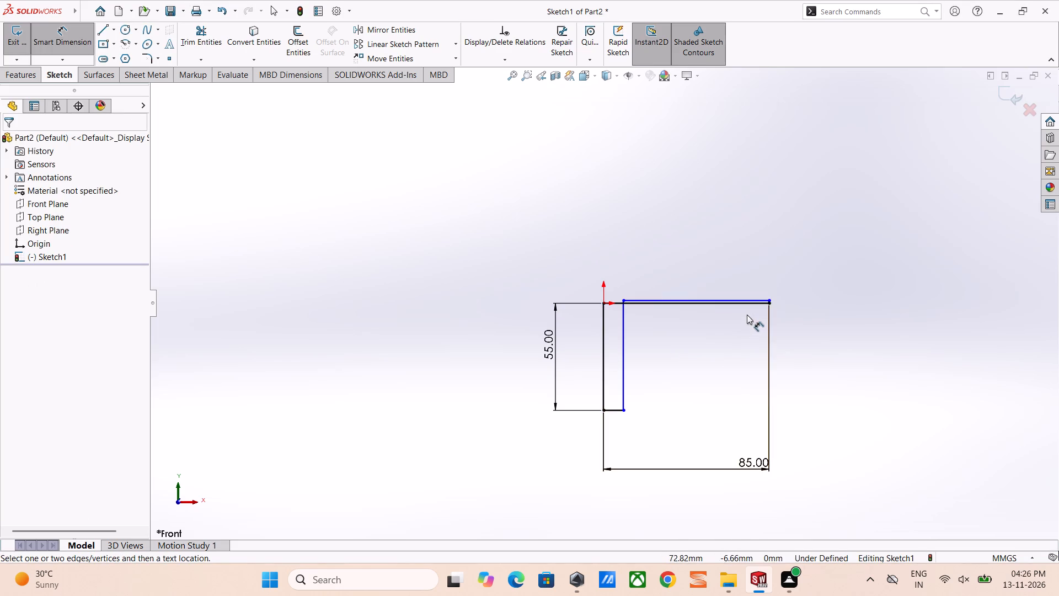
pyautogui.scroll(-5, 747, 315)
pyautogui.moveTo(650, 280); pyautogui.dragTo(661, 267)
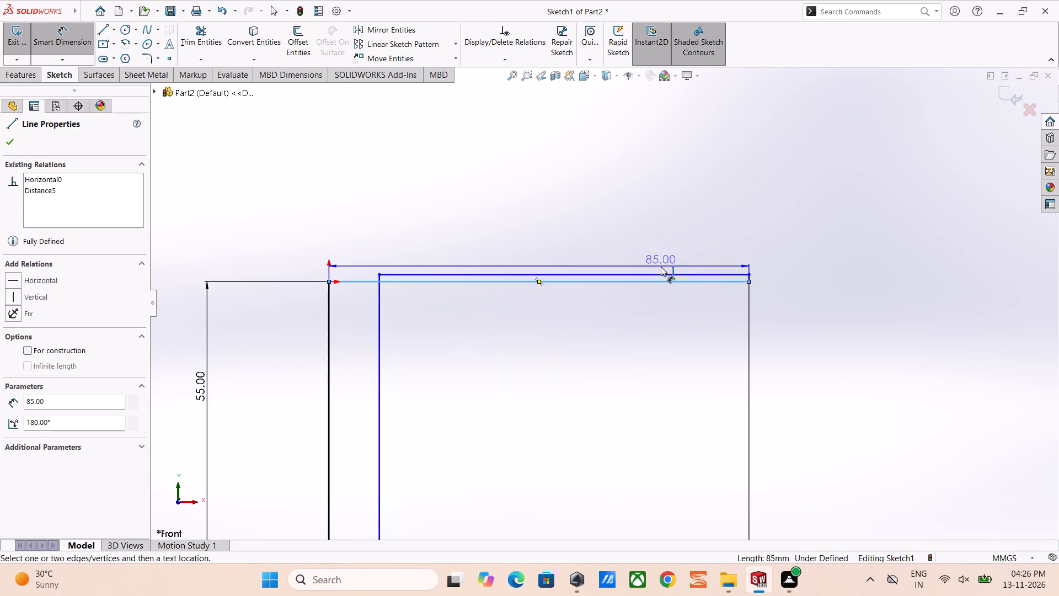
pyautogui.moveTo(661, 267); pyautogui.dragTo(665, 267)
pyautogui.press('Escape')
pyautogui.press('Escape')
pyautogui.press('Escape')
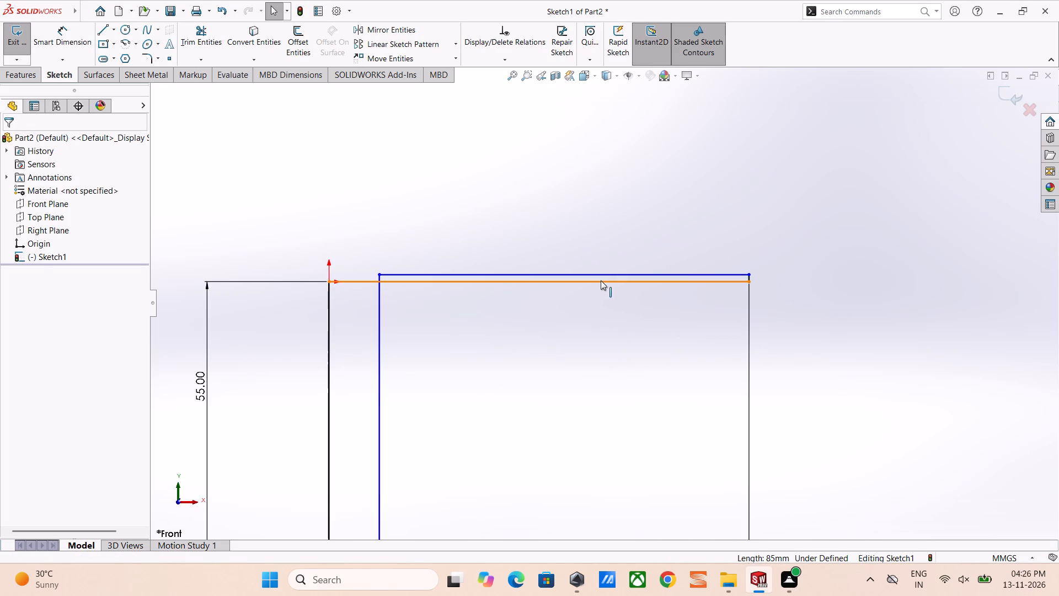
pyautogui.moveTo(605, 273); pyautogui.dragTo(609, 347)
pyautogui.scroll(4, 821, 352)
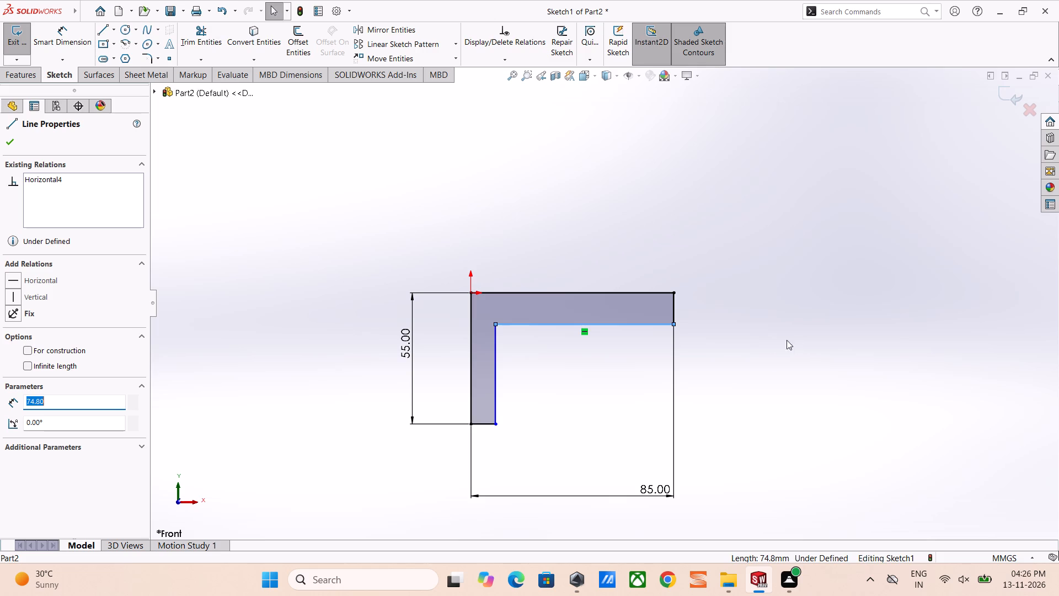
# Dimension the short end line of the horizontal leg as 7 mm.
pyautogui.moveTo(755, 339); pyautogui.dragTo(671, 339, button='right')
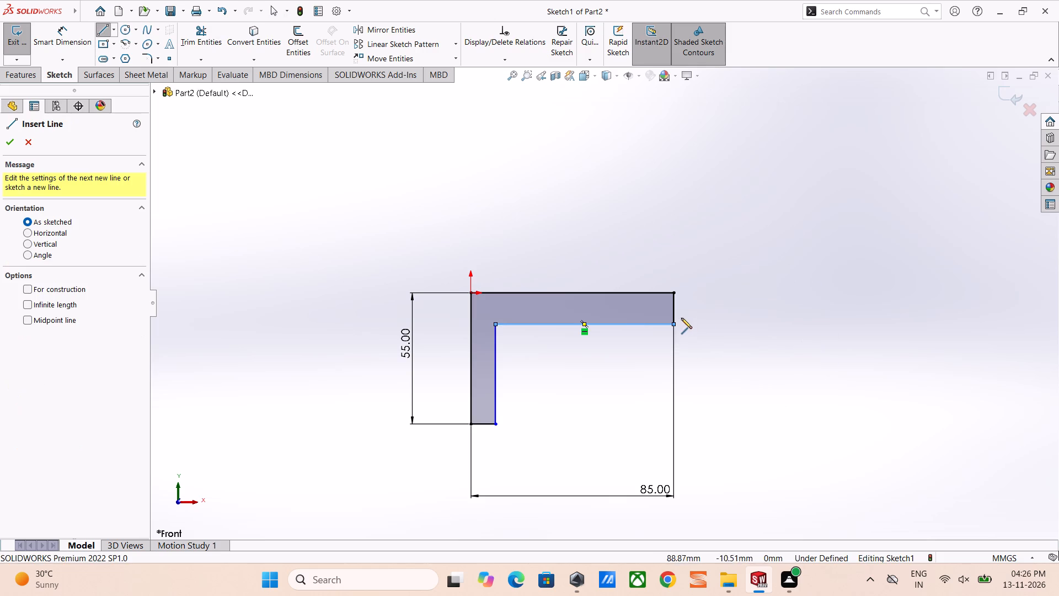
pyautogui.moveTo(724, 322); pyautogui.dragTo(723, 209, button='right')
pyautogui.click(673, 311)
pyautogui.click(739, 311)
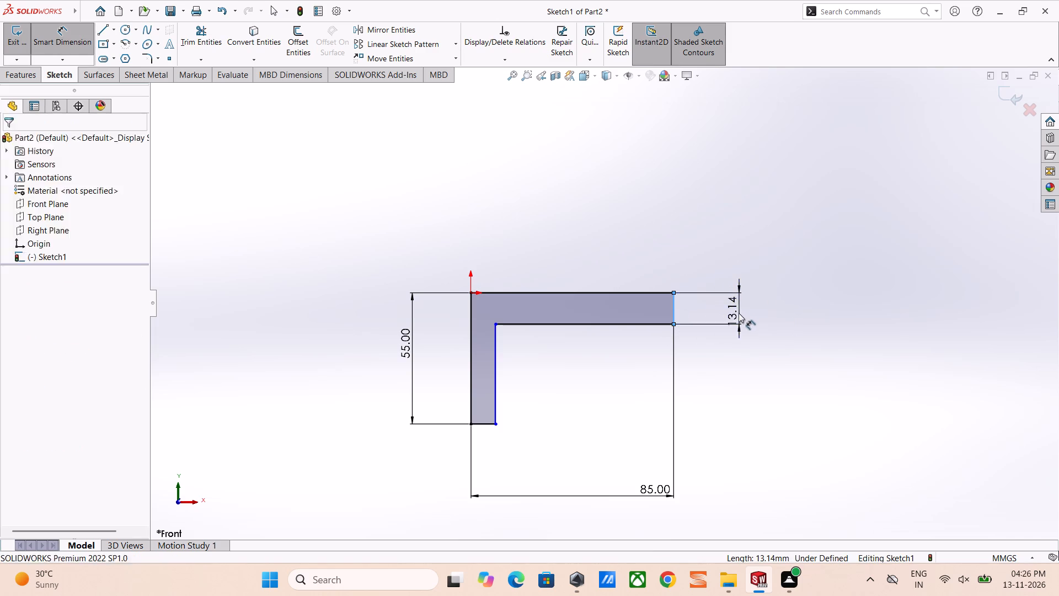
pyautogui.press('7')
pyautogui.press('Return')
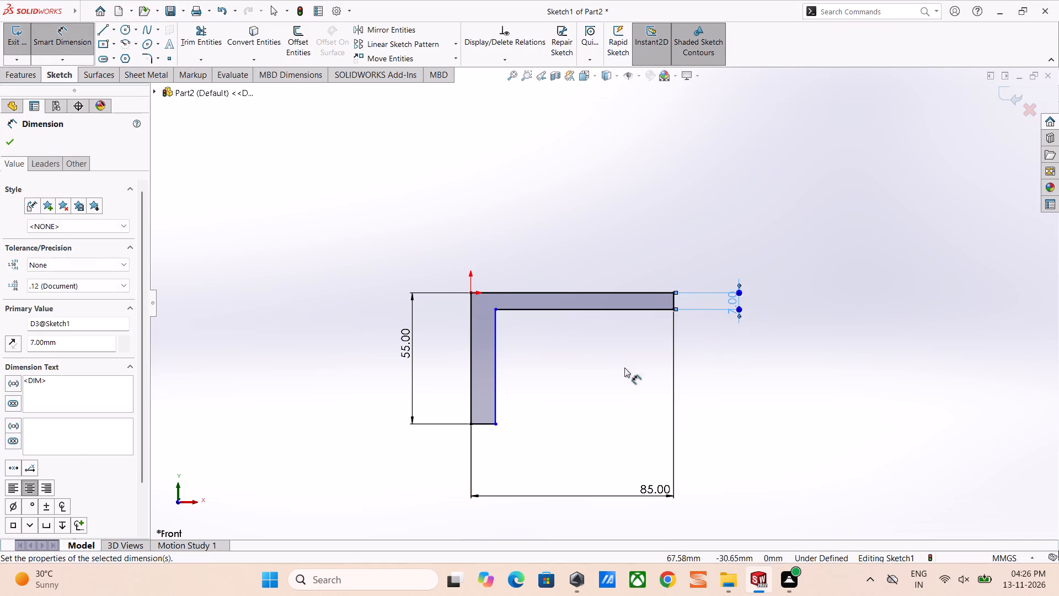
pyautogui.press('Escape')
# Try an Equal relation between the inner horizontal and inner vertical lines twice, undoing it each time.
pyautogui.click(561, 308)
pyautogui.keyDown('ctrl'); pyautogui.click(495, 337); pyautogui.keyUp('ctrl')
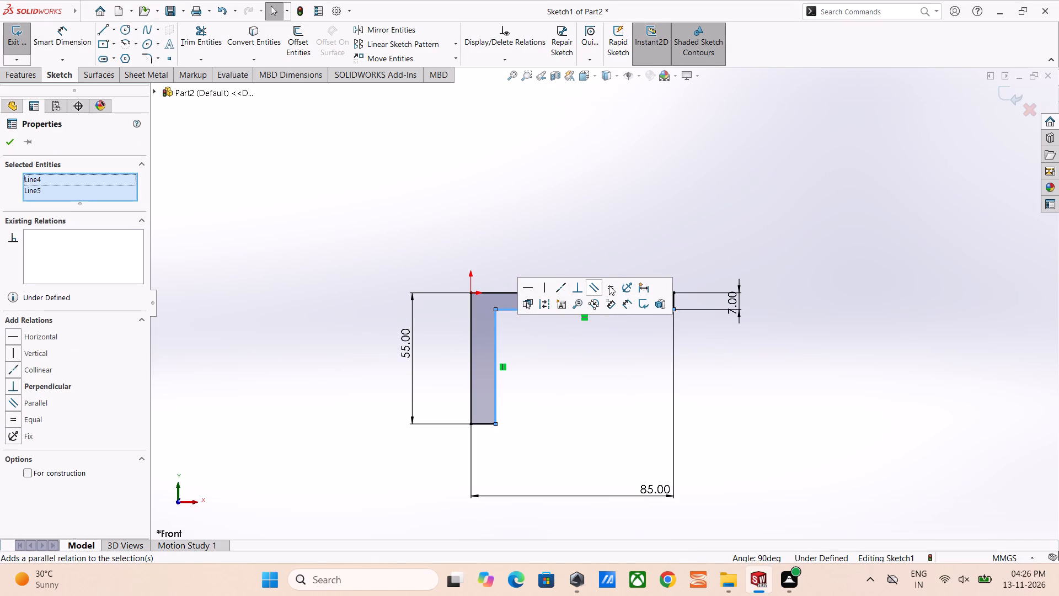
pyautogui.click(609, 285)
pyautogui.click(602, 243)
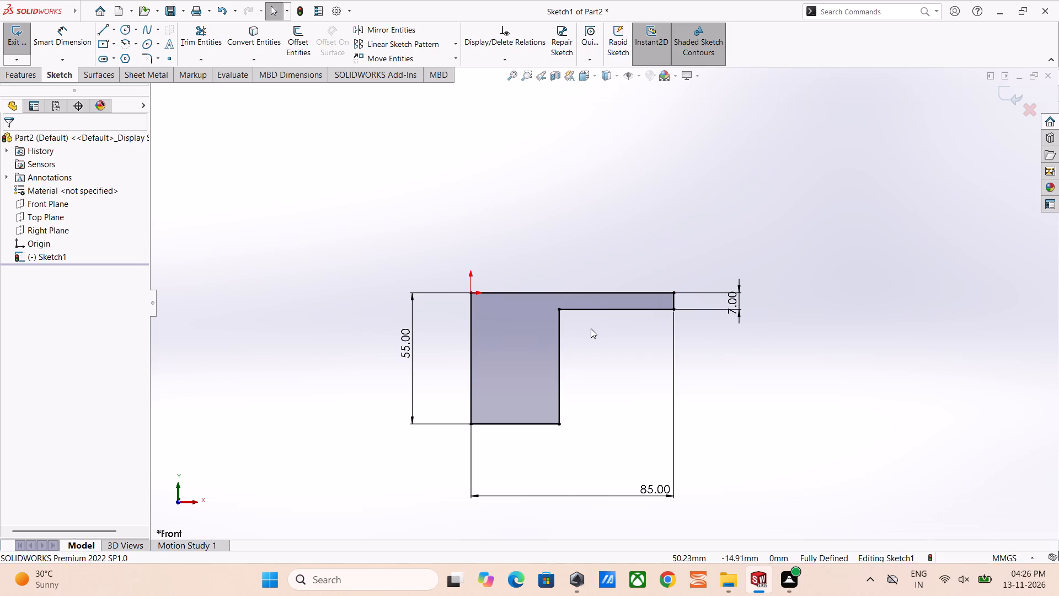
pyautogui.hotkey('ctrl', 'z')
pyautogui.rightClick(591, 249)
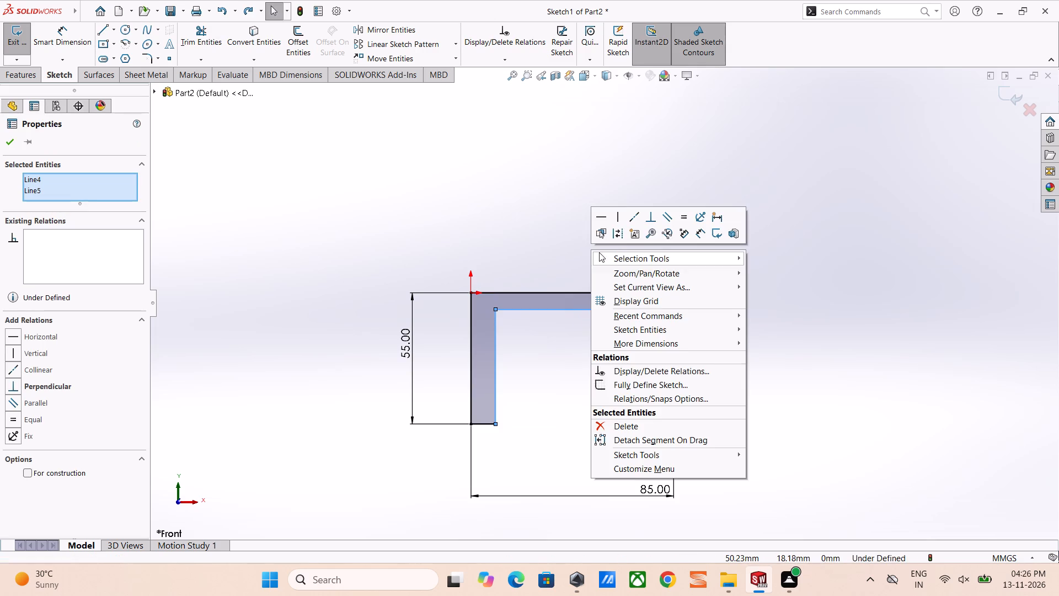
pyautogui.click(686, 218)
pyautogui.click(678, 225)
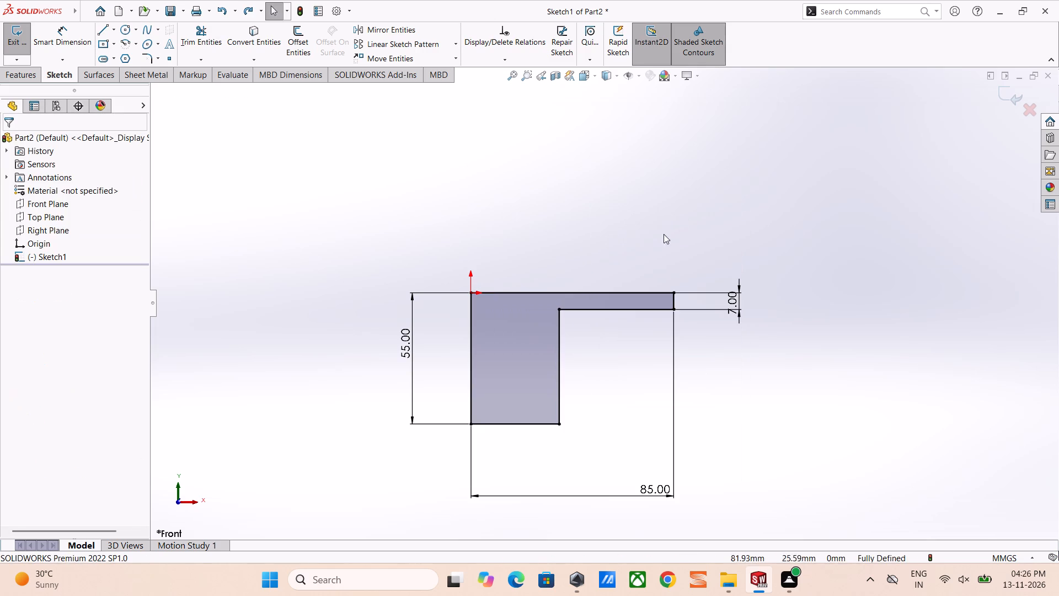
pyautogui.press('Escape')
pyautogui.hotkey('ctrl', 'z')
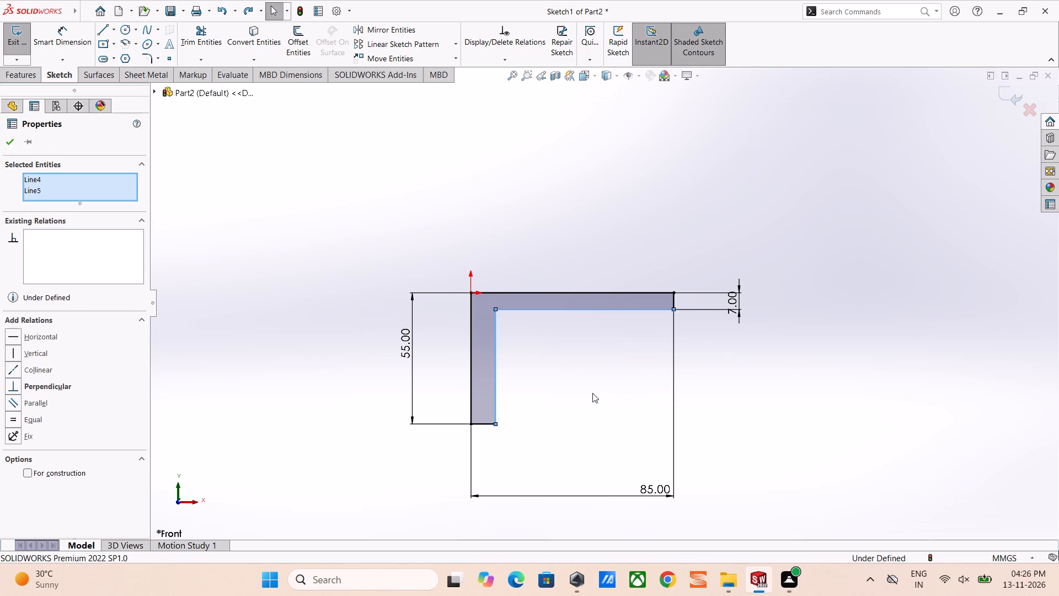
# Dimension the thickness of the L-profile's vertical leg as 7 mm.
pyautogui.moveTo(585, 403); pyautogui.dragTo(482, 382, button='right')
pyautogui.moveTo(511, 390); pyautogui.dragTo(496, 286, button='right')
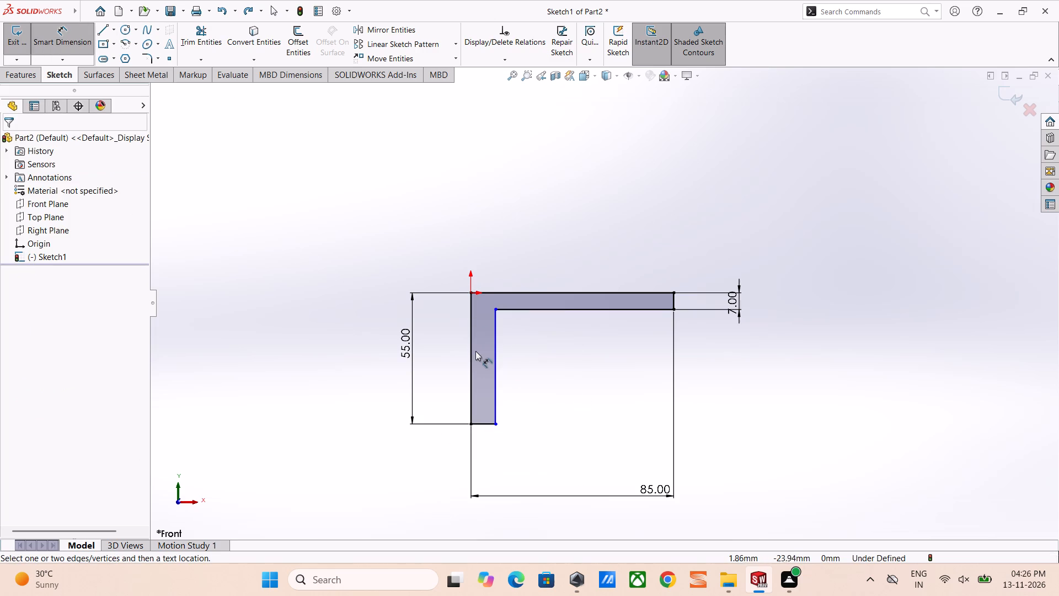
pyautogui.click(473, 355)
pyautogui.click(496, 354)
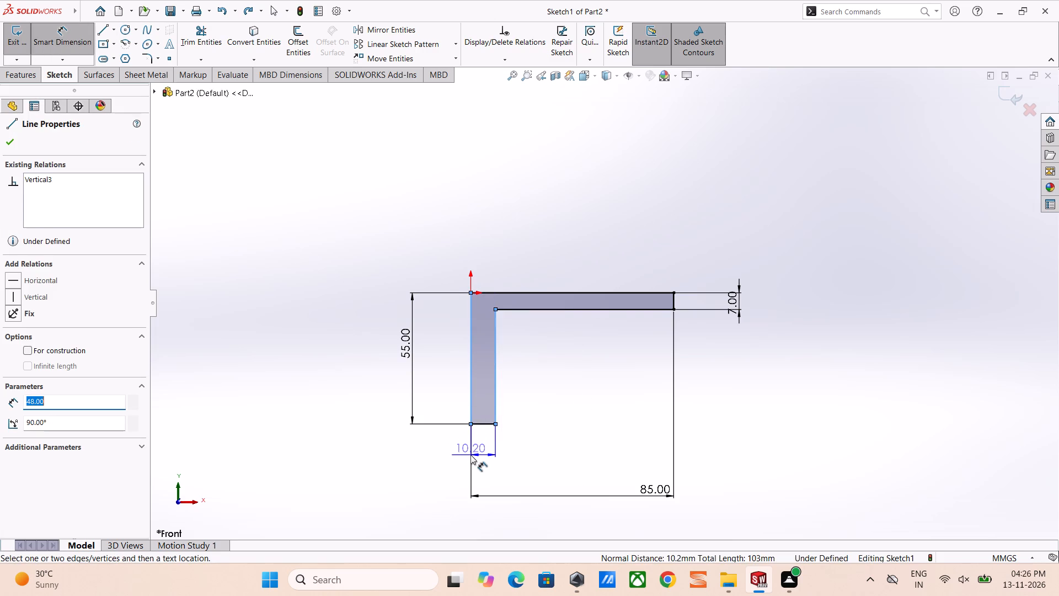
pyautogui.click(470, 455)
pyautogui.press('7')
pyautogui.press('Return')
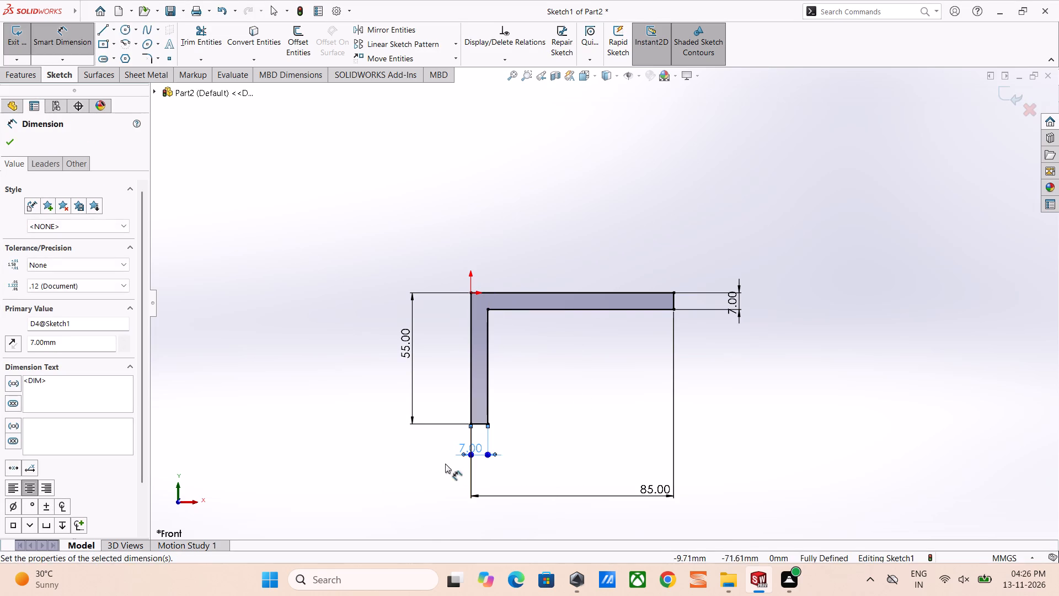
pyautogui.click(4, 144)
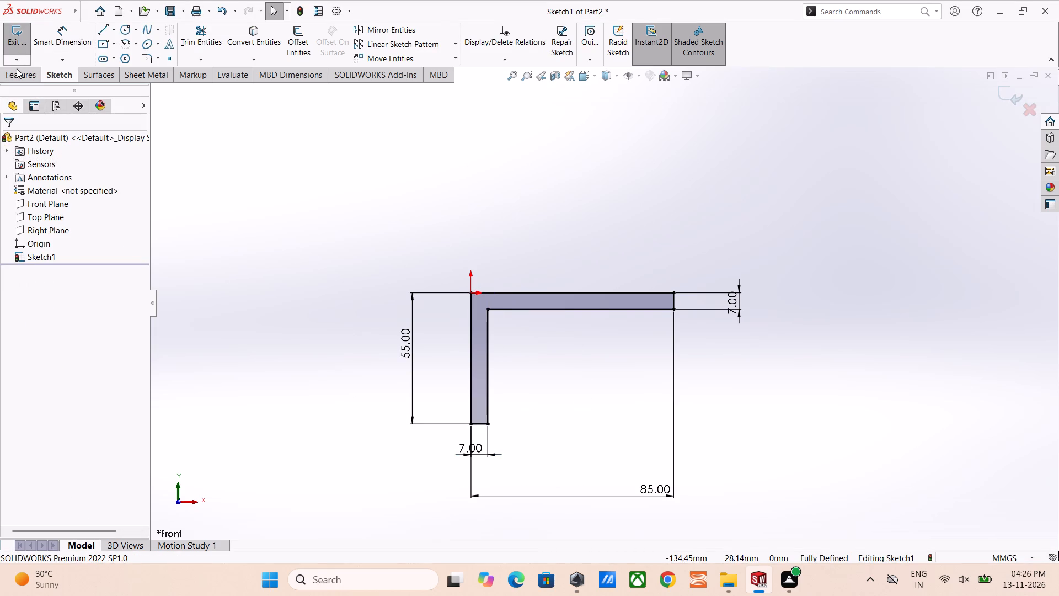
# Extrude the L-profile 21 mm using the Mid Plane end condition.
pyautogui.click(17, 70)
pyautogui.click(20, 50)
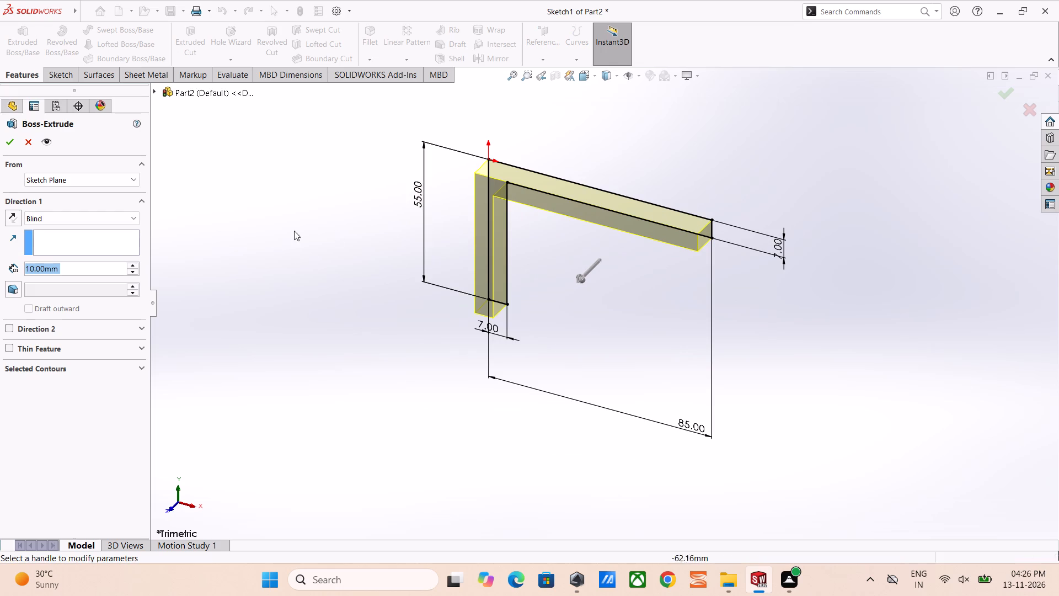
pyautogui.click(125, 216)
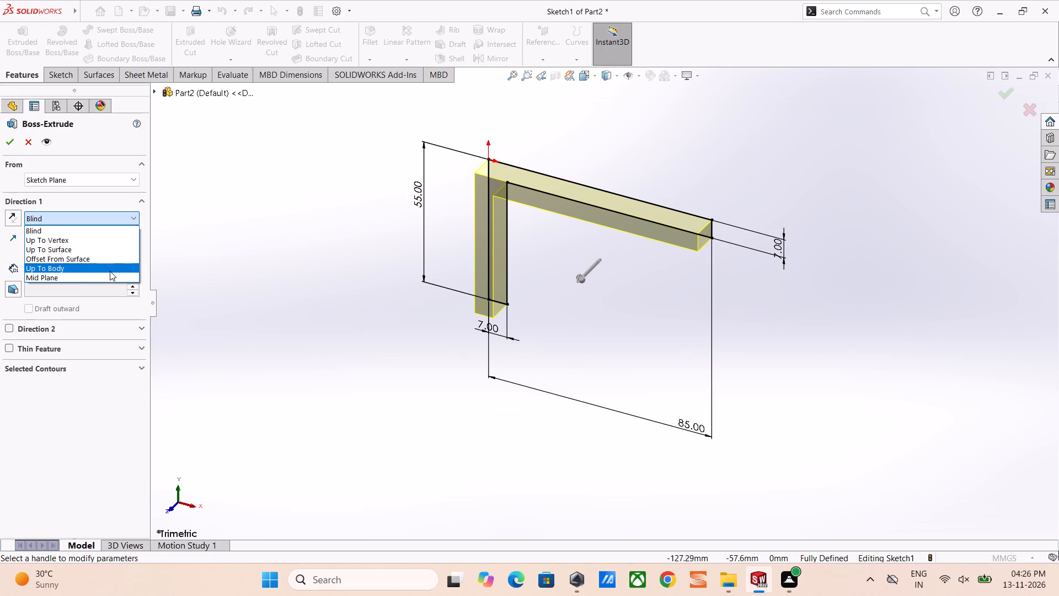
pyautogui.click(110, 276)
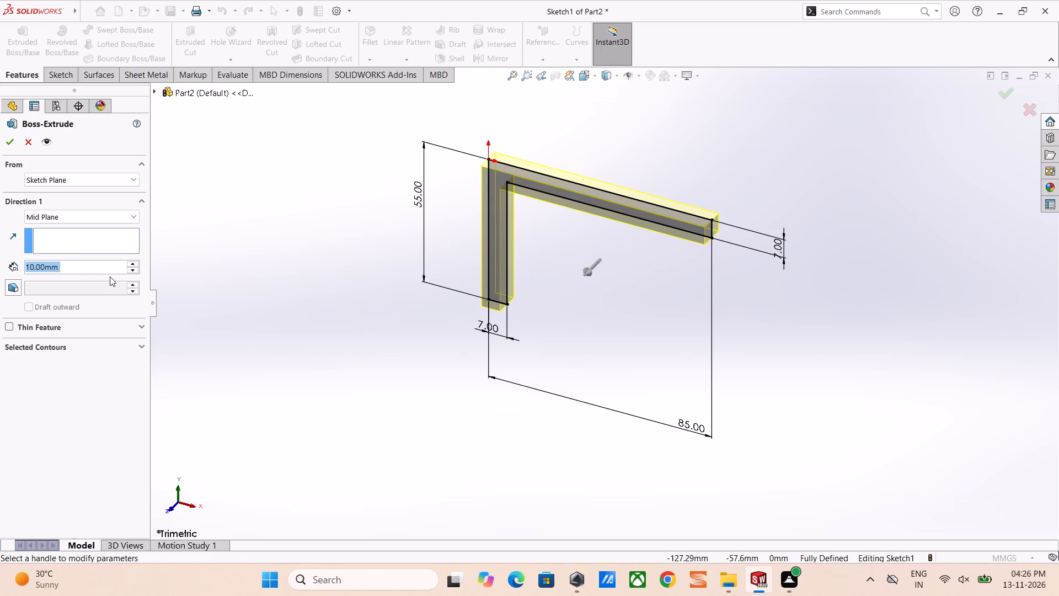
pyautogui.write('21')
pyautogui.press('Return')
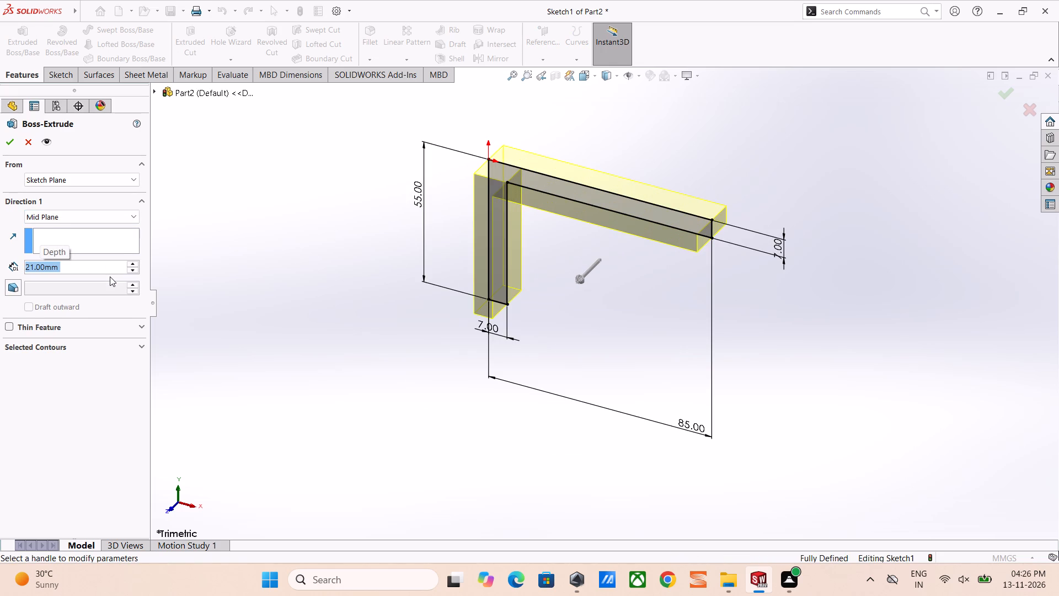
pyautogui.click(8, 138)
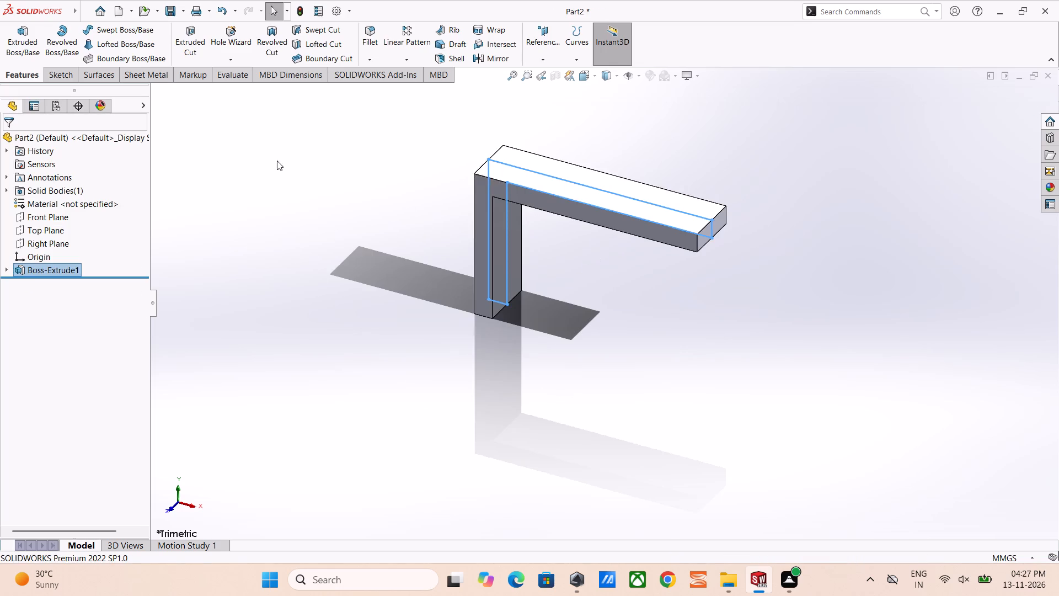
# Start a sketch on the horizontal arm's top face and draw a circle about 31 mm in diameter centred on its free end edge's midpoint.
pyautogui.click(580, 192)
pyautogui.click(629, 159)
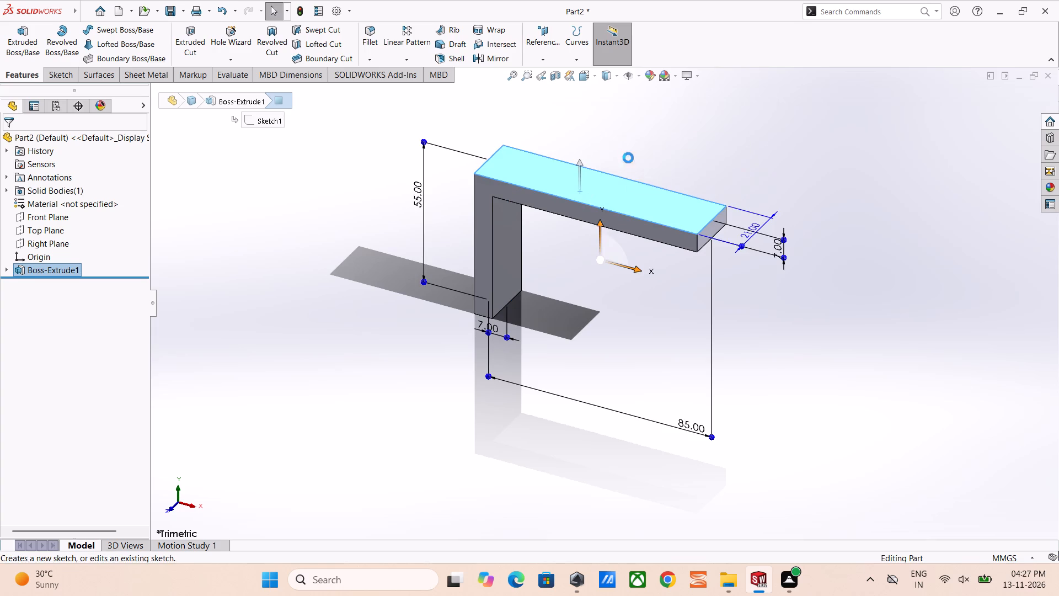
pyautogui.moveTo(746, 166); pyautogui.dragTo(687, 163, button='right')
pyautogui.moveTo(687, 163); pyautogui.dragTo(678, 86, button='right')
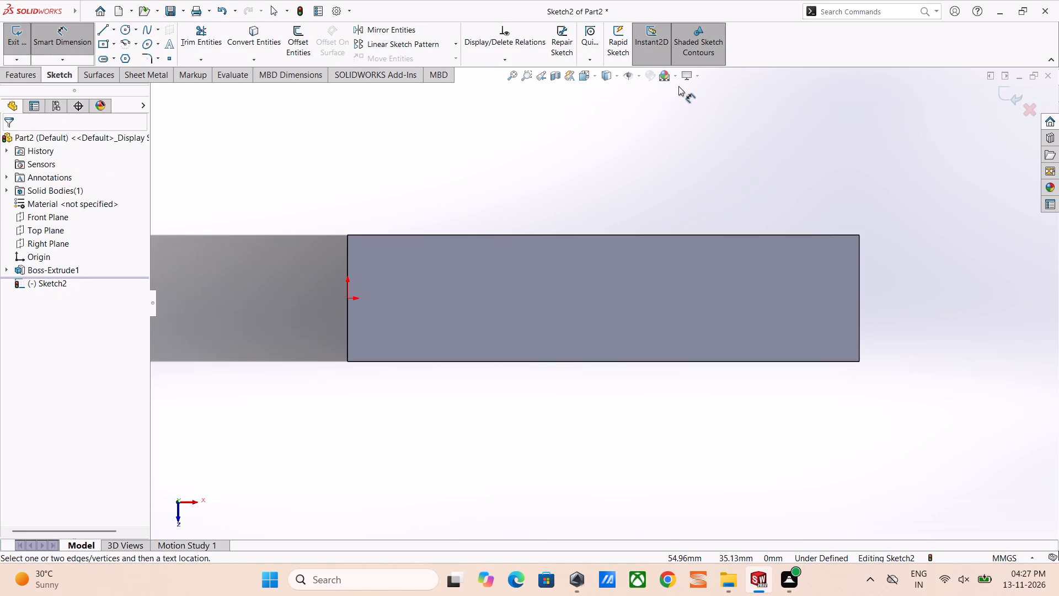
pyautogui.moveTo(678, 86); pyautogui.dragTo(678, 86, button='right')
pyautogui.moveTo(821, 191); pyautogui.dragTo(928, 212, button='right')
pyautogui.moveTo(811, 182); pyautogui.dragTo(928, 200, button='right')
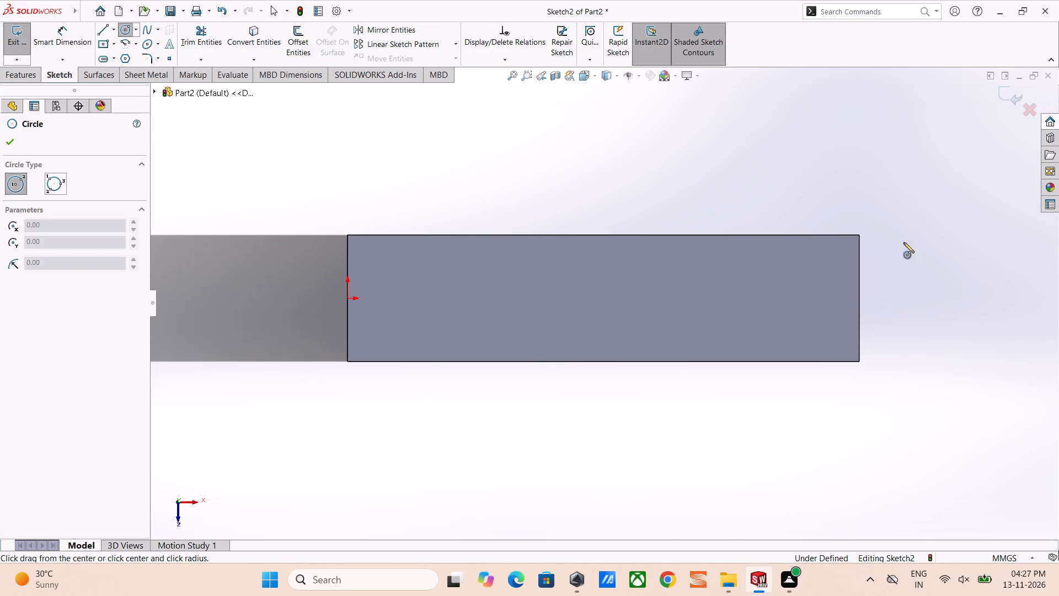
pyautogui.click(860, 297)
pyautogui.click(950, 322)
# Dimension the circle's diameter as 9 mm.
pyautogui.moveTo(967, 407); pyautogui.dragTo(893, 119, button='right')
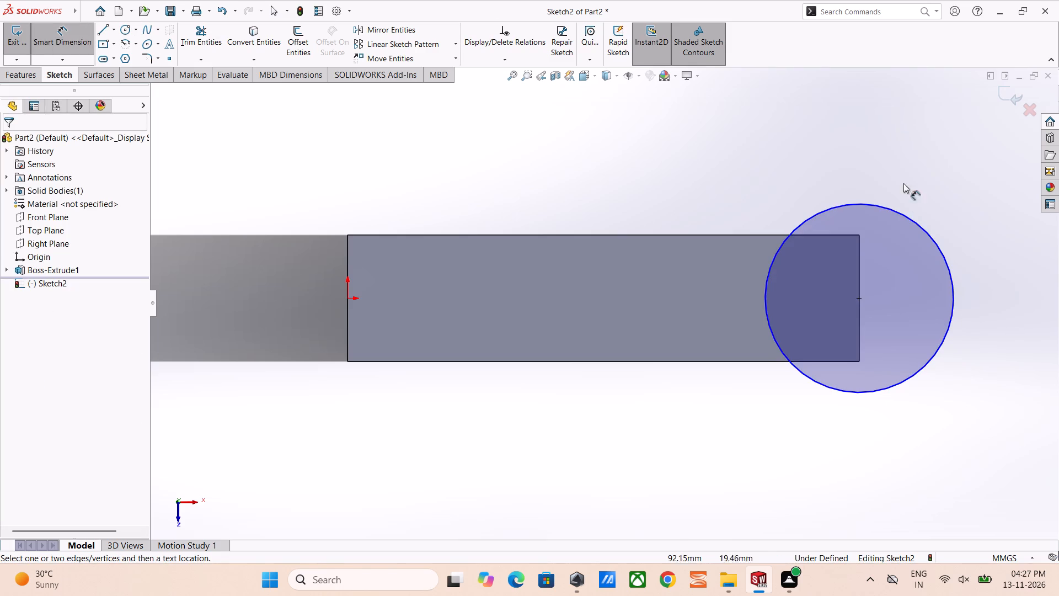
pyautogui.click(905, 216)
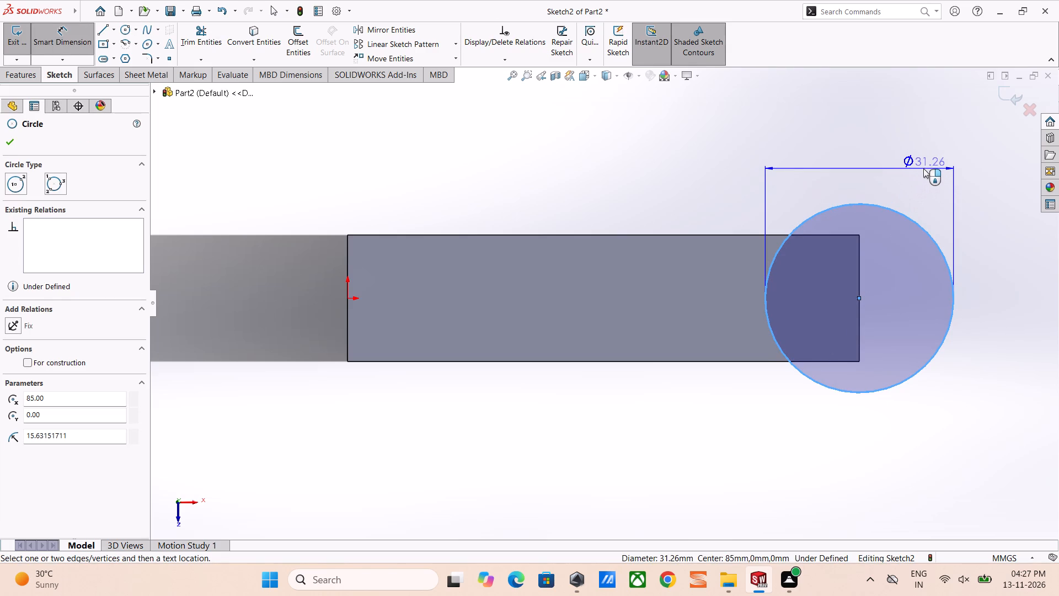
pyautogui.click(923, 168)
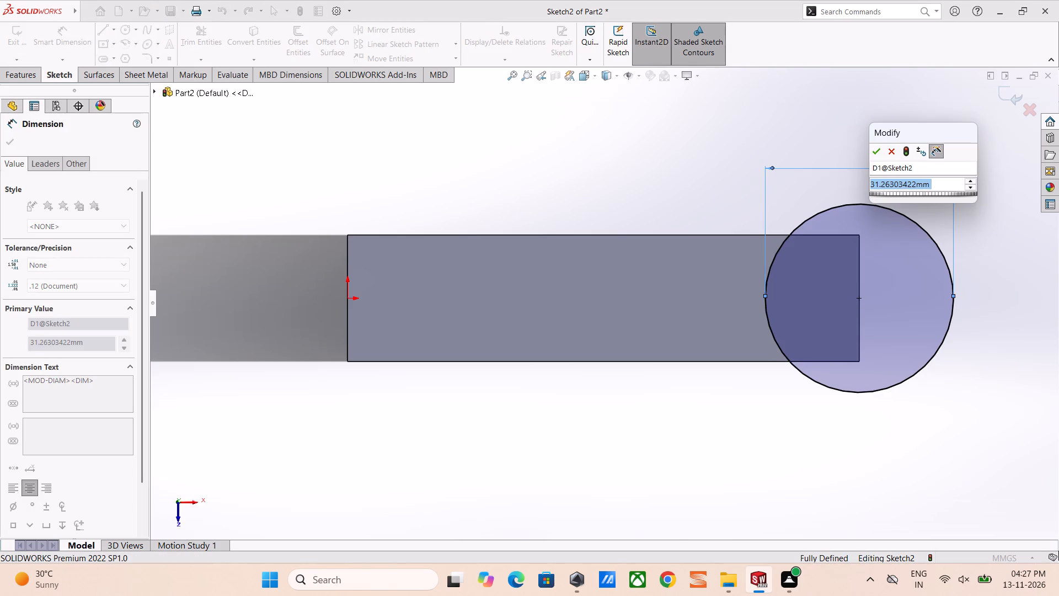
pyautogui.press('9')
pyautogui.press('Return')
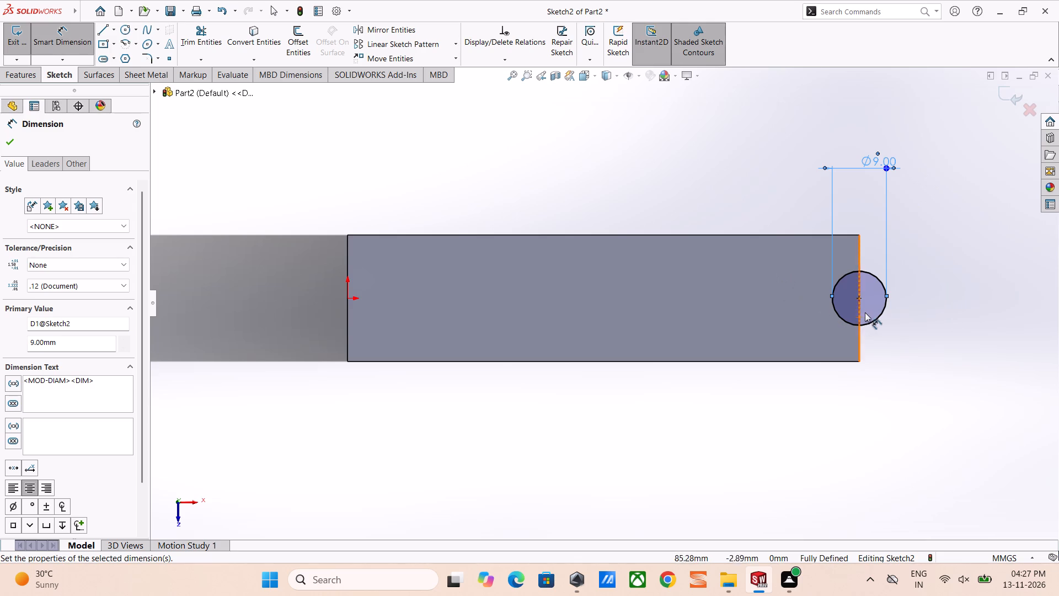
# Draw a larger circle about 40 mm in diameter concentric with the 9 mm circle.
pyautogui.moveTo(879, 387); pyautogui.dragTo(721, 384, button='right')
pyautogui.moveTo(785, 401); pyautogui.dragTo(972, 387, button='right')
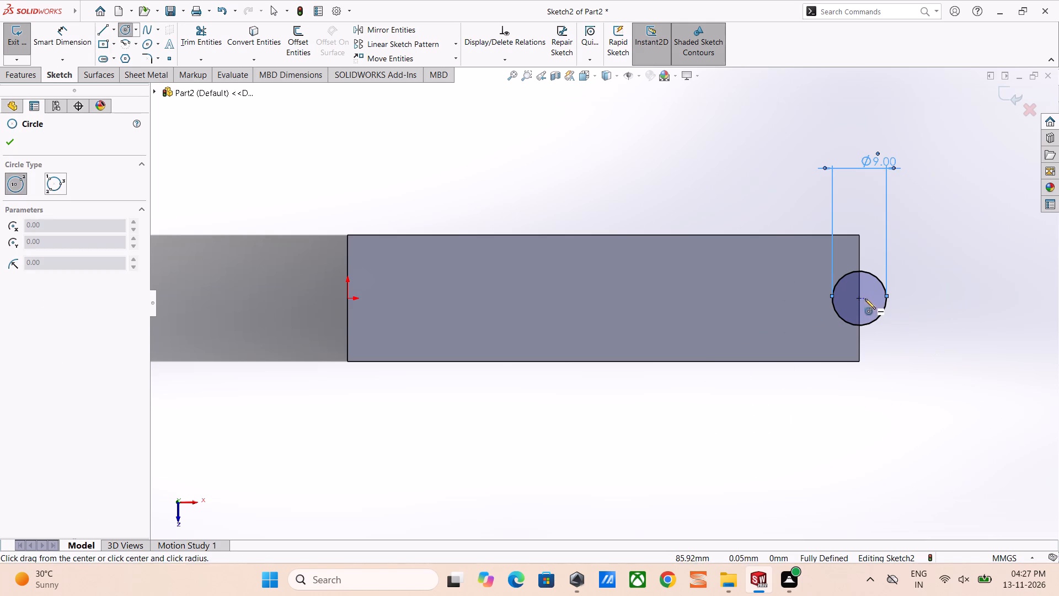
pyautogui.click(861, 300)
pyautogui.click(867, 179)
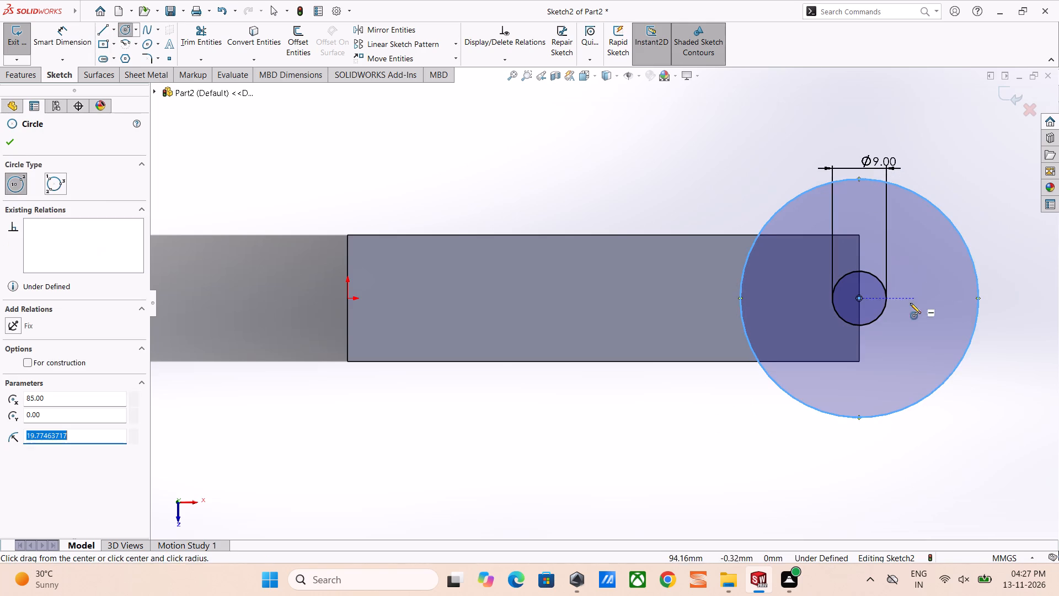
# Dimension the outer circle's diameter as 20 mm and exit the sketch.
pyautogui.moveTo(910, 303); pyautogui.dragTo(987, 295, button='right')
pyautogui.moveTo(971, 278); pyautogui.dragTo(930, 133, button='right')
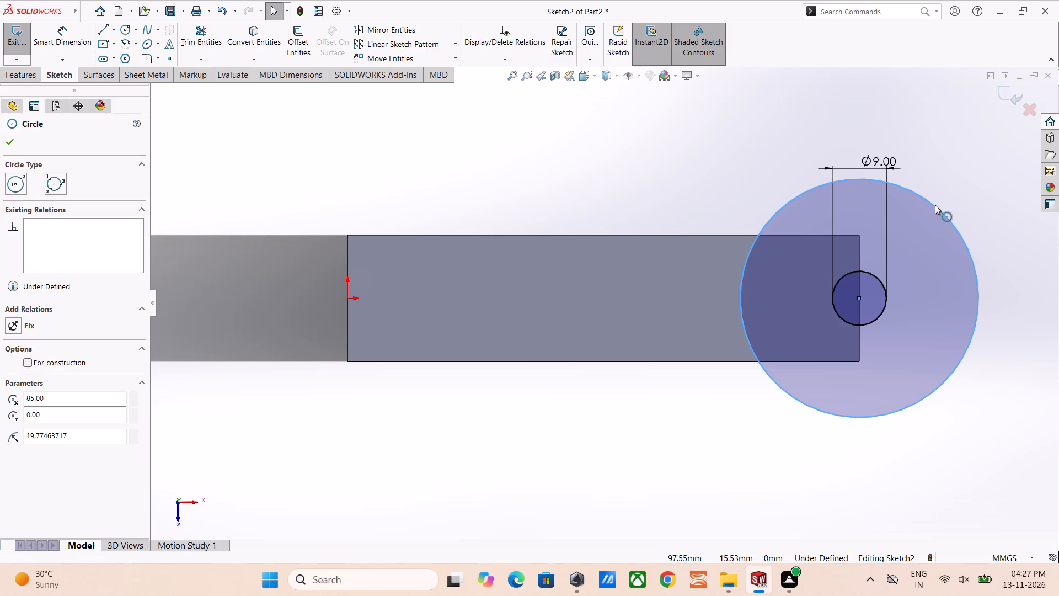
pyautogui.moveTo(935, 205); pyautogui.dragTo(939, 195)
pyautogui.click(943, 157)
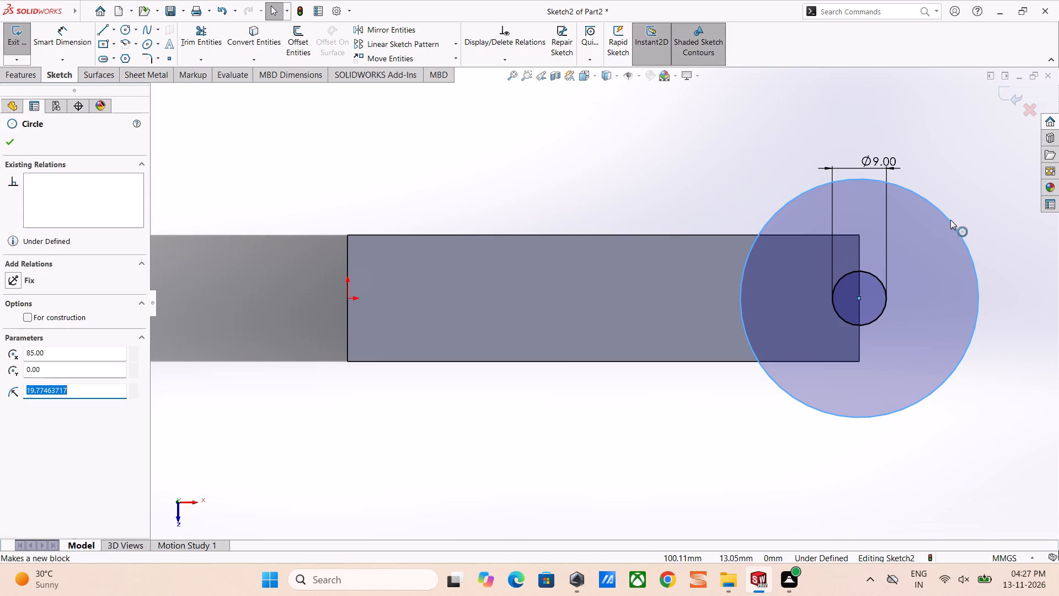
pyautogui.press('Escape')
pyautogui.press('`')
pyautogui.moveTo(951, 218); pyautogui.dragTo(933, 136, button='right')
pyautogui.moveTo(932, 201); pyautogui.dragTo(934, 196)
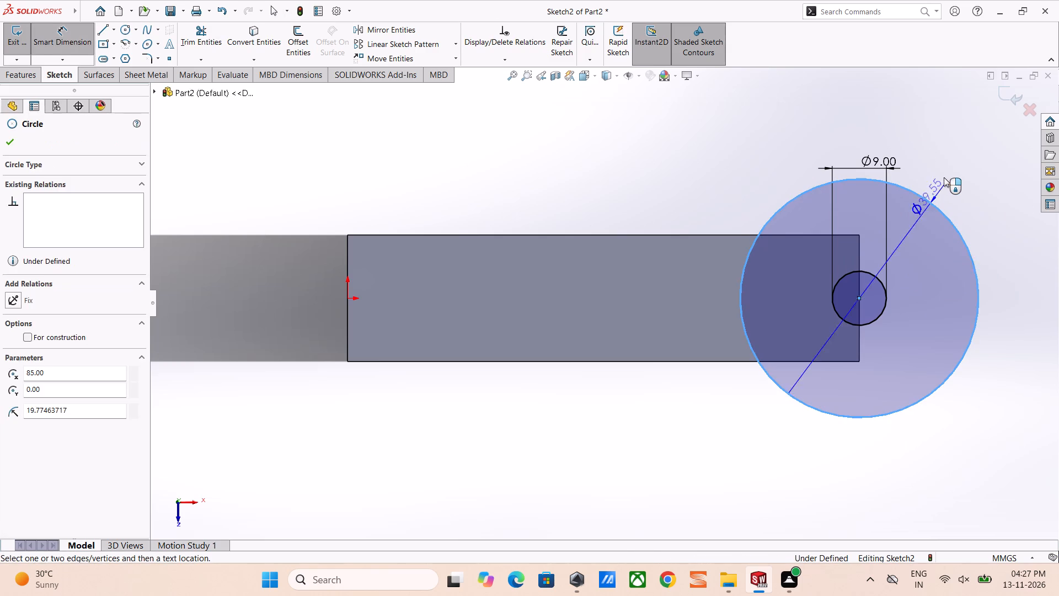
pyautogui.click(946, 175)
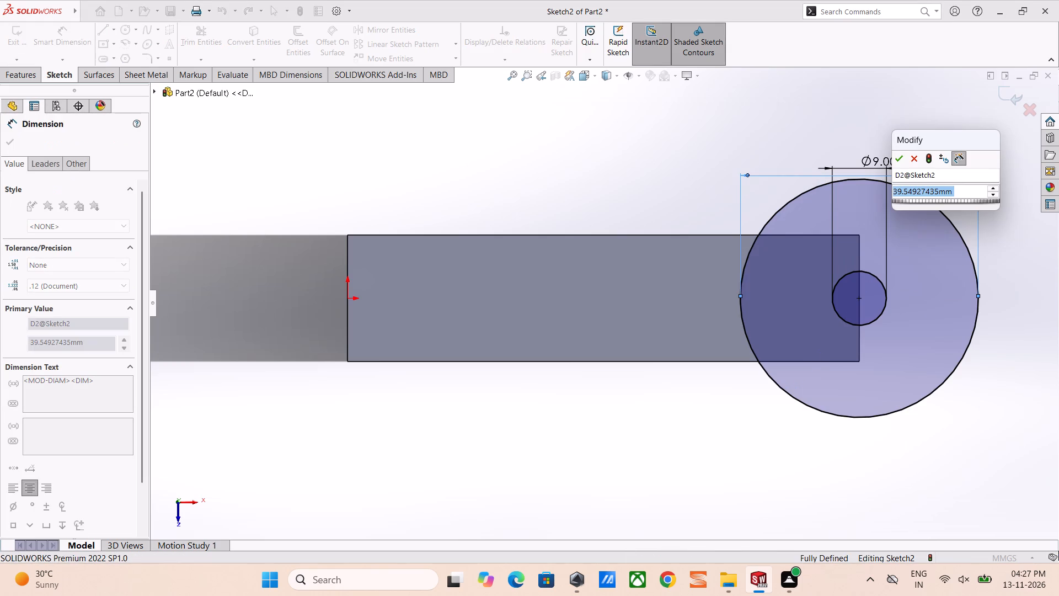
pyautogui.doubleClick(941, 179)
pyautogui.write('20')
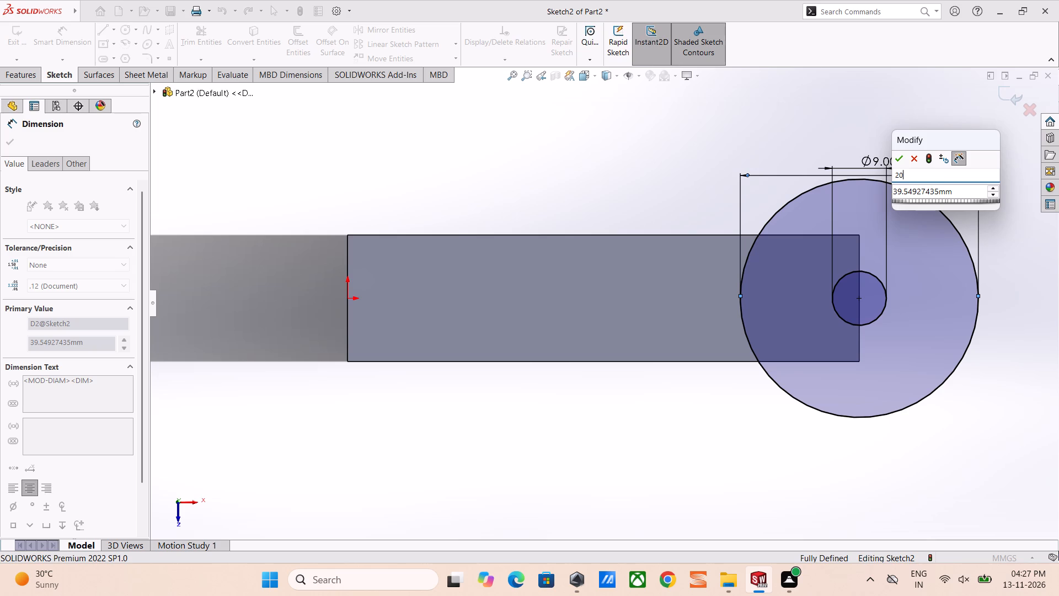
pyautogui.press('Return')
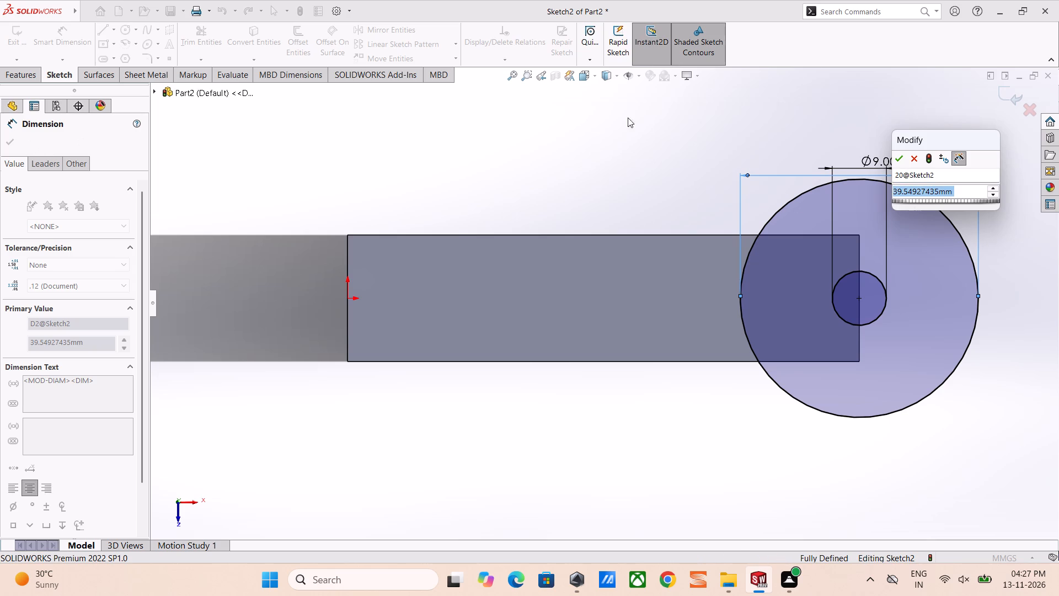
pyautogui.press('2')
pyautogui.press('0')
pyautogui.press('Return')
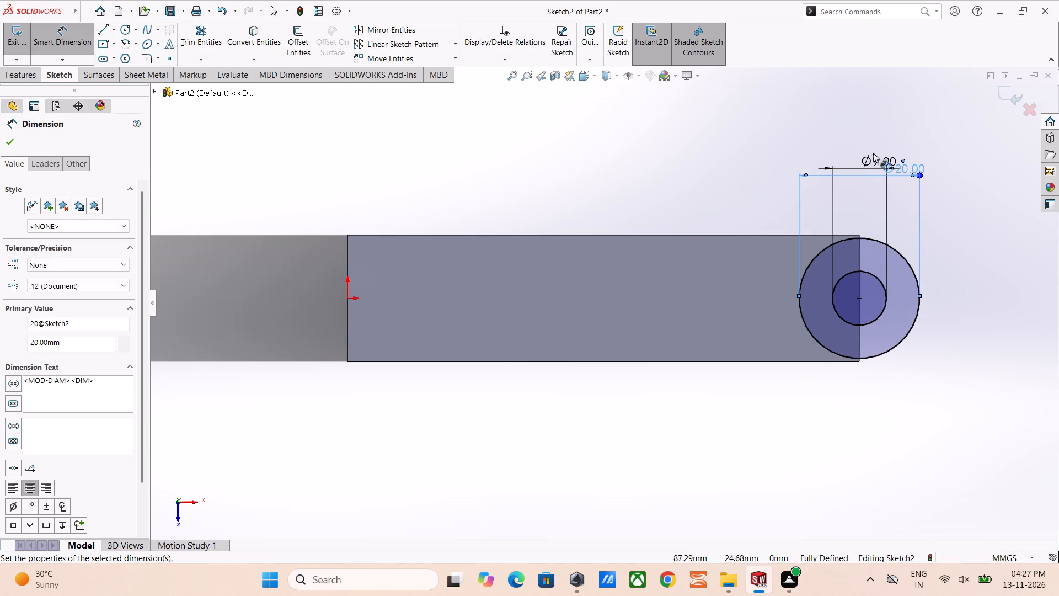
pyautogui.click(738, 146)
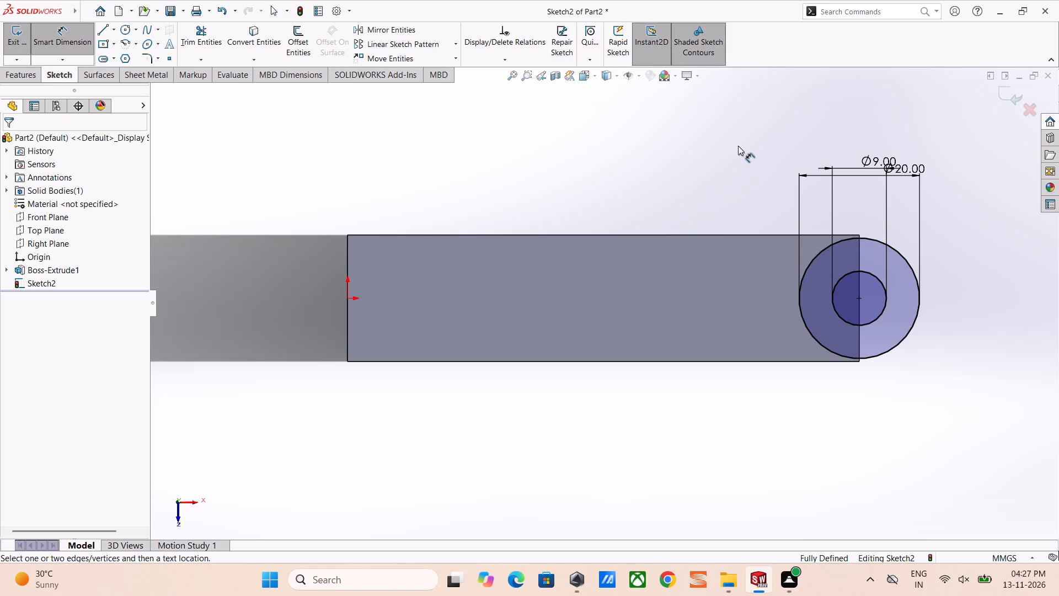
pyautogui.click(13, 47)
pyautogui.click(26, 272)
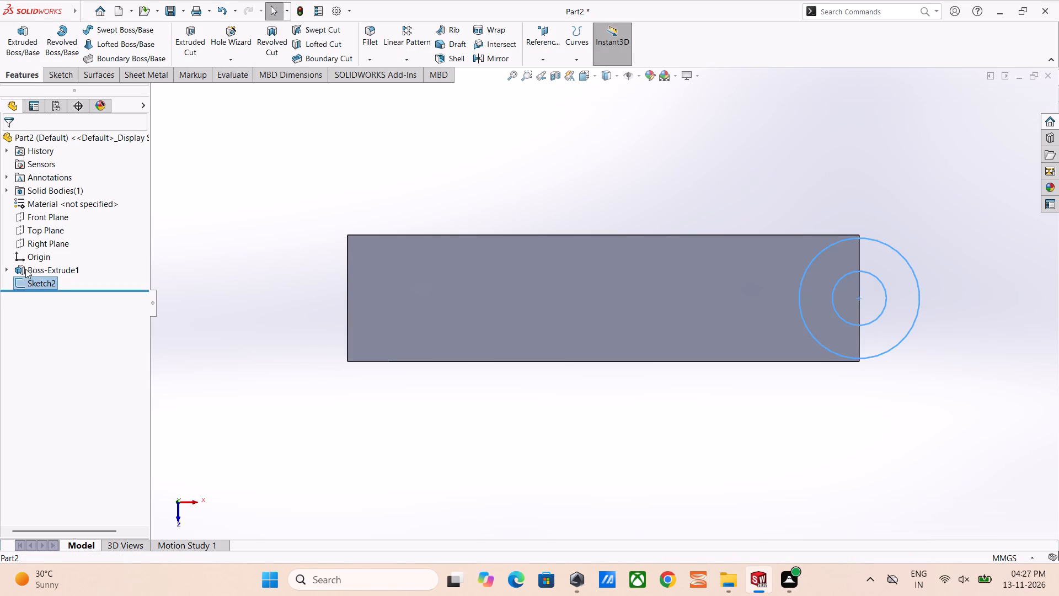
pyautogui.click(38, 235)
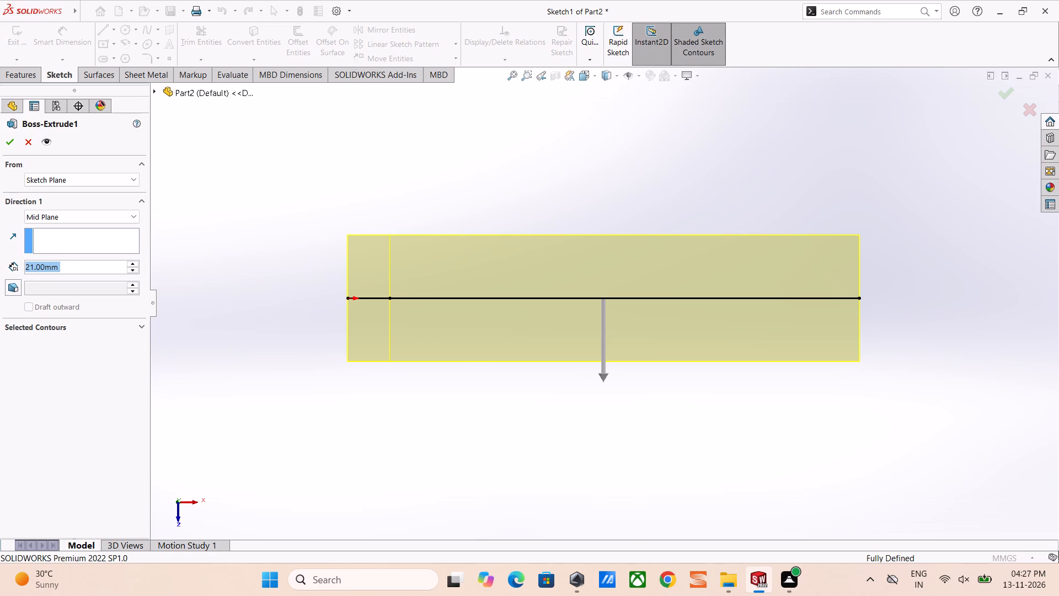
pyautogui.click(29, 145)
# Reopen the two-circle sketch and set the outer circle's diameter to 9*2 mm.
pyautogui.click(45, 283)
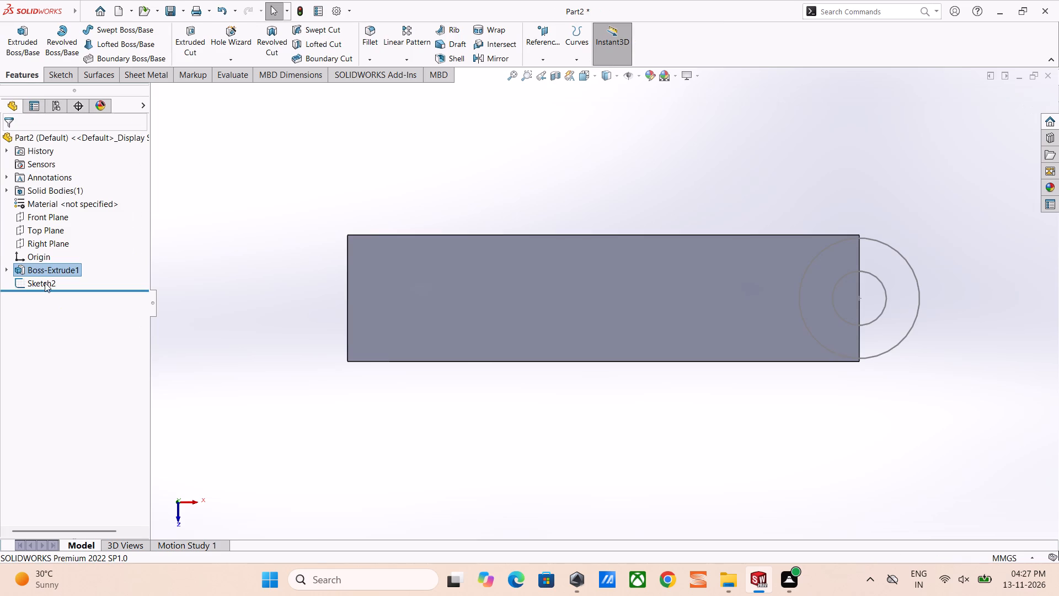
pyautogui.click(59, 252)
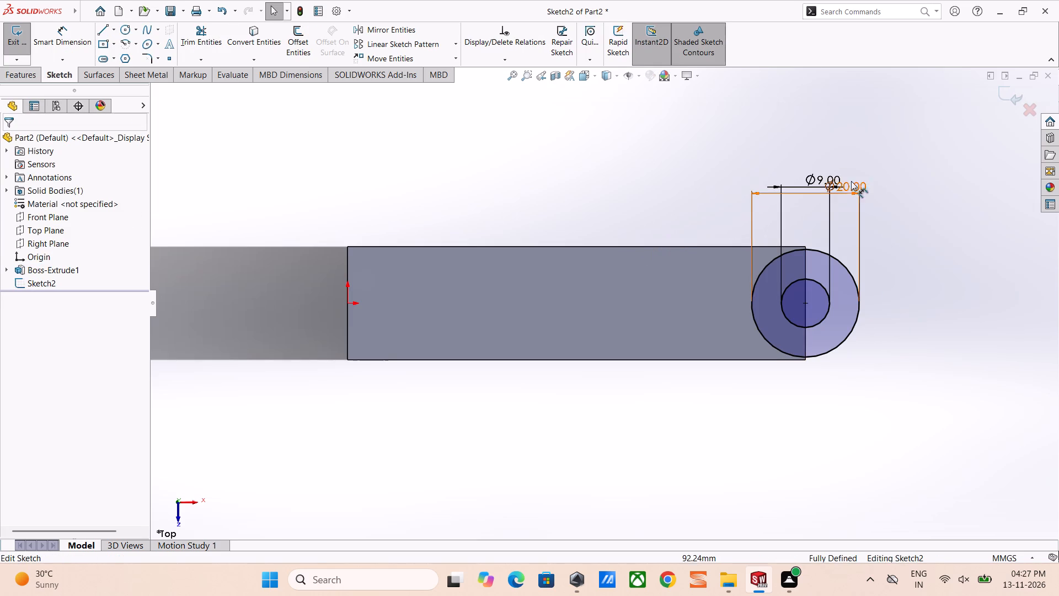
pyautogui.doubleClick(822, 180)
pyautogui.write('9*2')
pyautogui.press('Return')
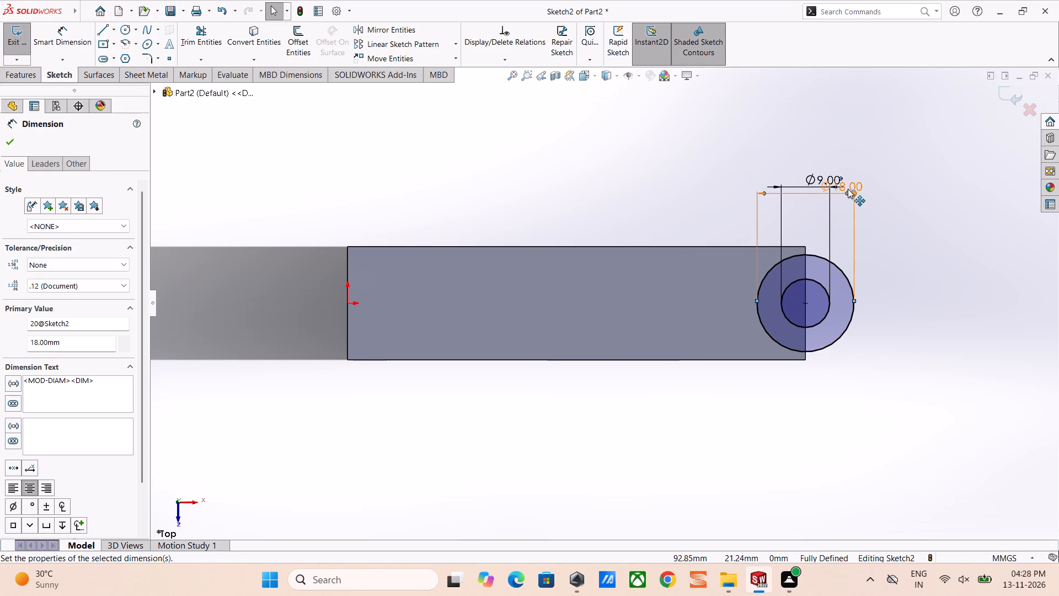
# Set the outer circle's diameter to 20*2 mm.
pyautogui.doubleClick(814, 178)
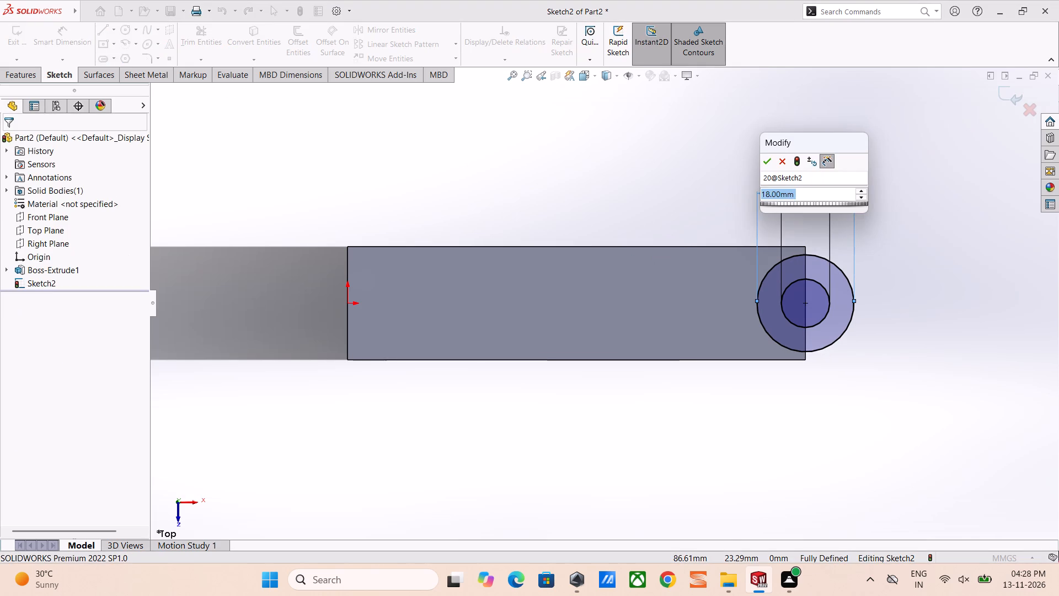
pyautogui.write('20*2')
pyautogui.press('Return')
pyautogui.click(833, 143)
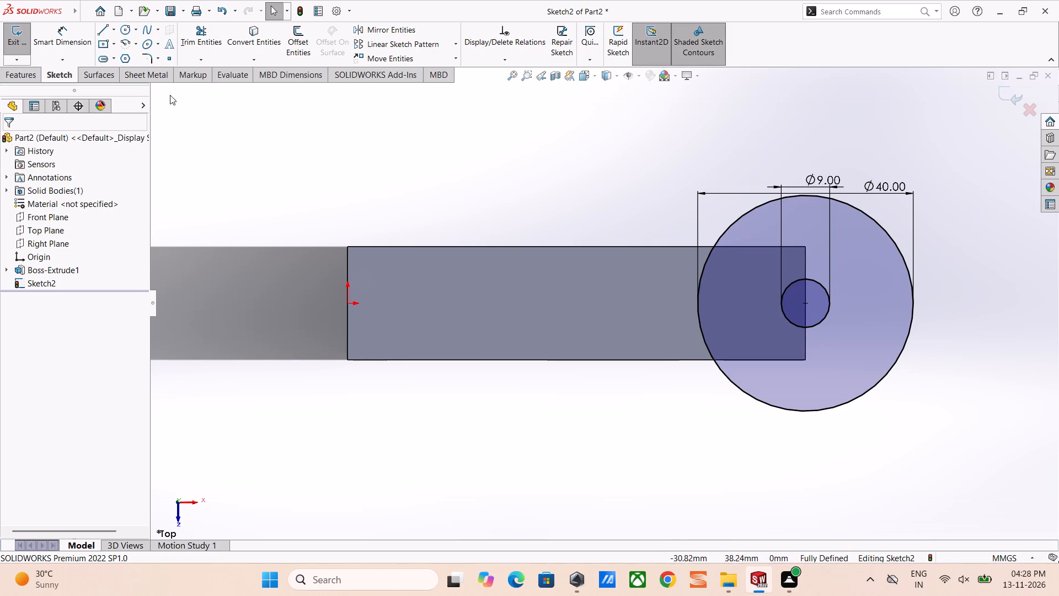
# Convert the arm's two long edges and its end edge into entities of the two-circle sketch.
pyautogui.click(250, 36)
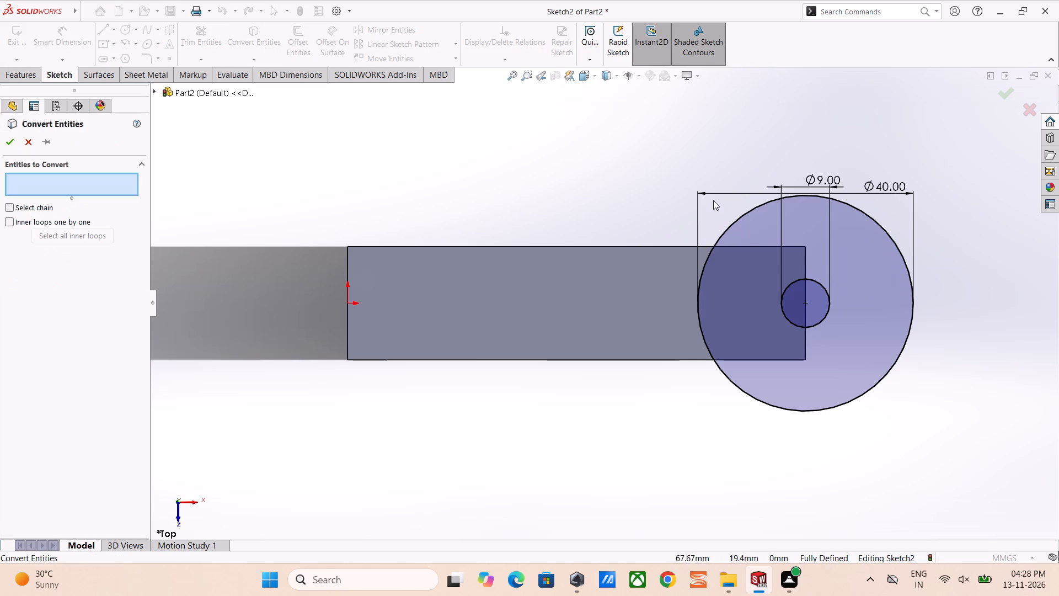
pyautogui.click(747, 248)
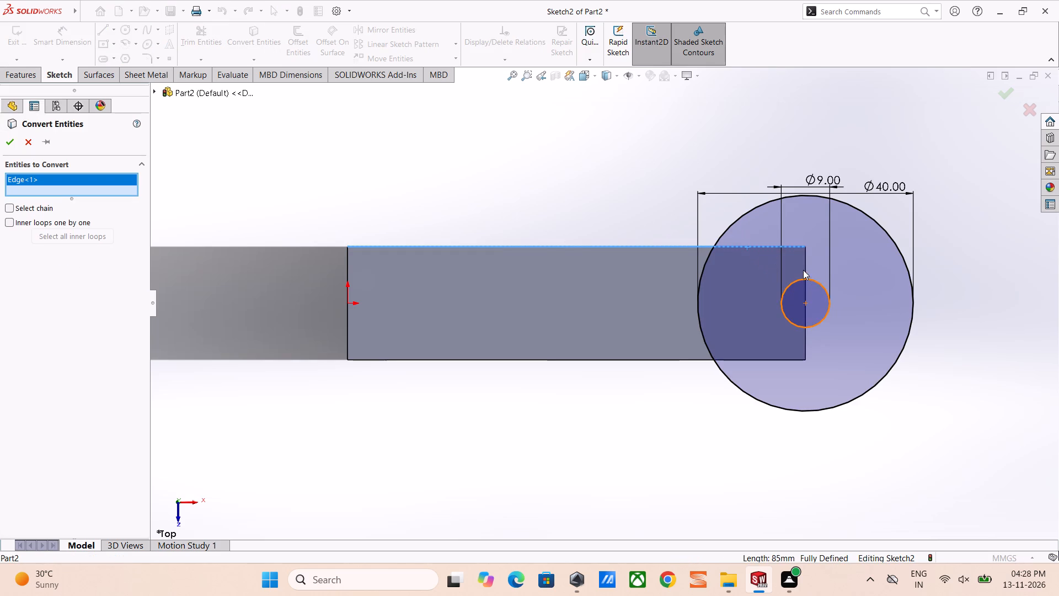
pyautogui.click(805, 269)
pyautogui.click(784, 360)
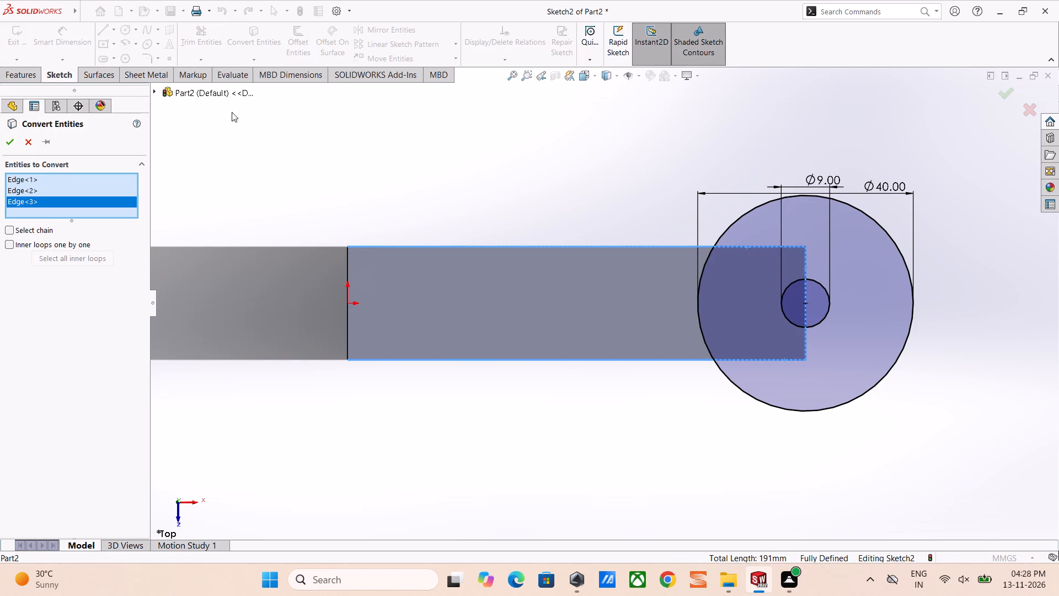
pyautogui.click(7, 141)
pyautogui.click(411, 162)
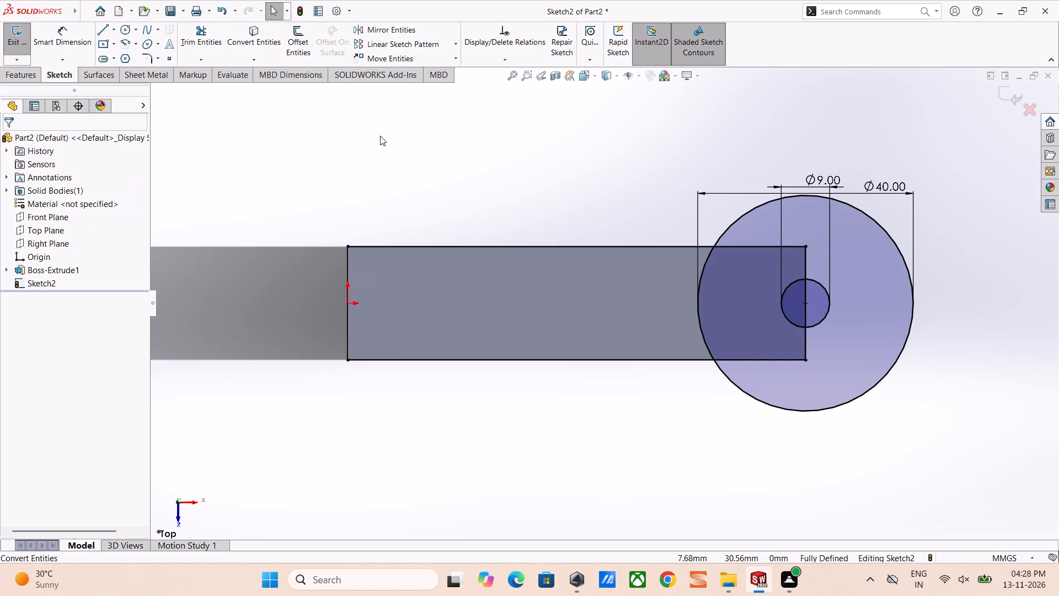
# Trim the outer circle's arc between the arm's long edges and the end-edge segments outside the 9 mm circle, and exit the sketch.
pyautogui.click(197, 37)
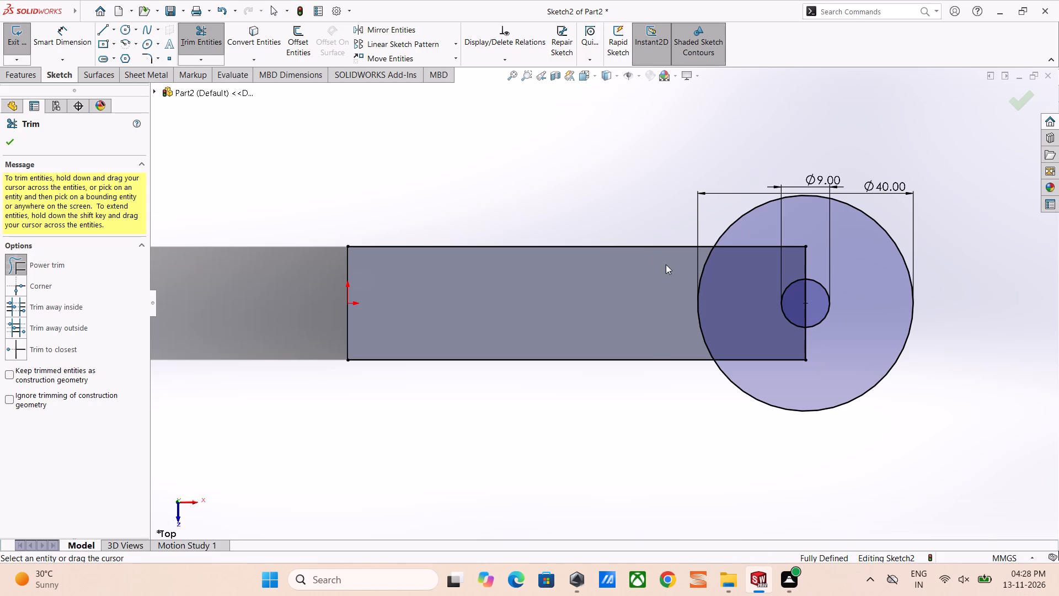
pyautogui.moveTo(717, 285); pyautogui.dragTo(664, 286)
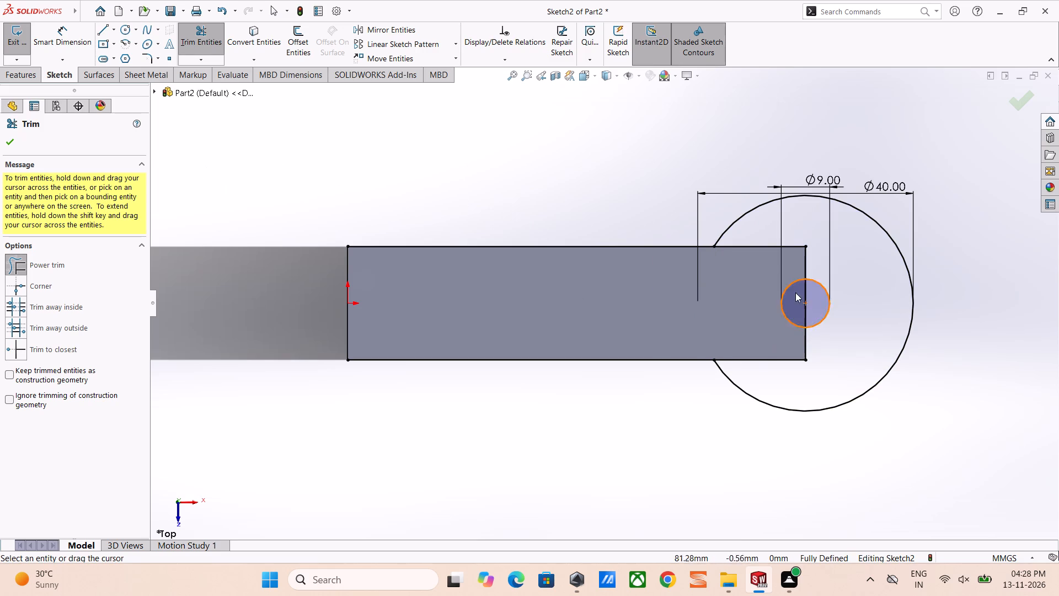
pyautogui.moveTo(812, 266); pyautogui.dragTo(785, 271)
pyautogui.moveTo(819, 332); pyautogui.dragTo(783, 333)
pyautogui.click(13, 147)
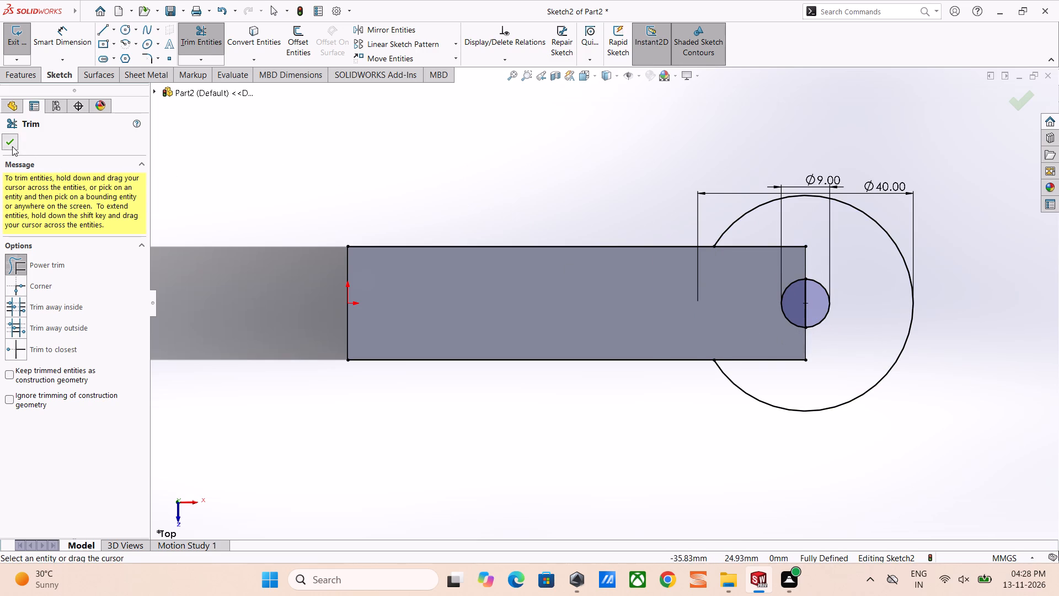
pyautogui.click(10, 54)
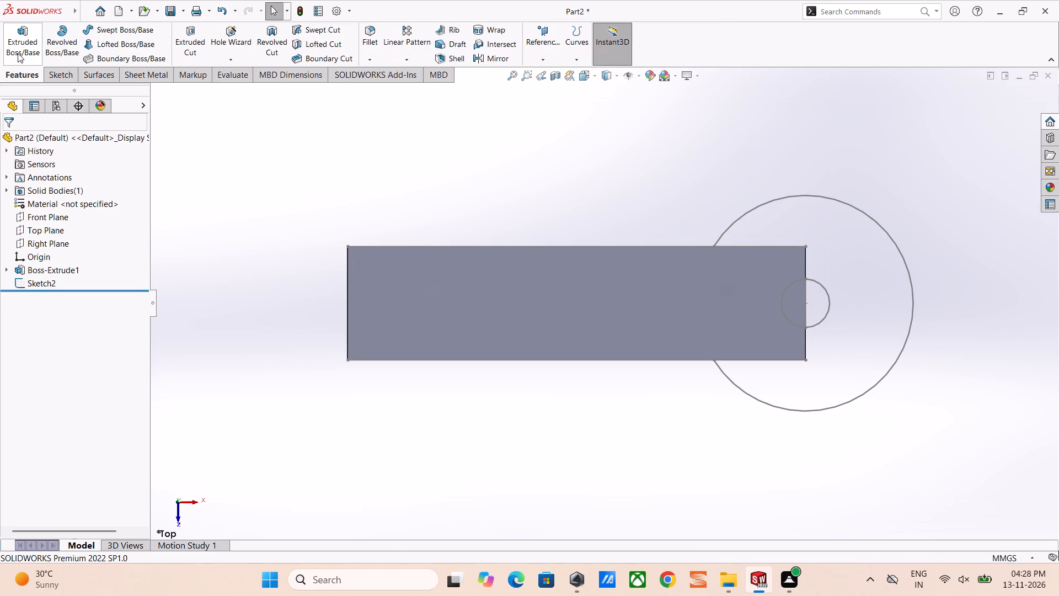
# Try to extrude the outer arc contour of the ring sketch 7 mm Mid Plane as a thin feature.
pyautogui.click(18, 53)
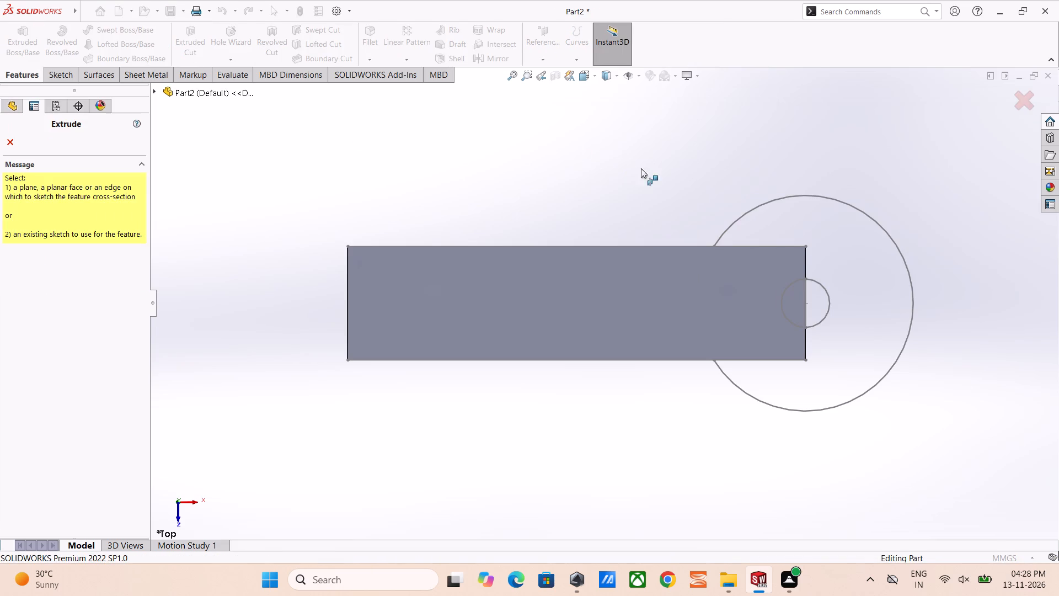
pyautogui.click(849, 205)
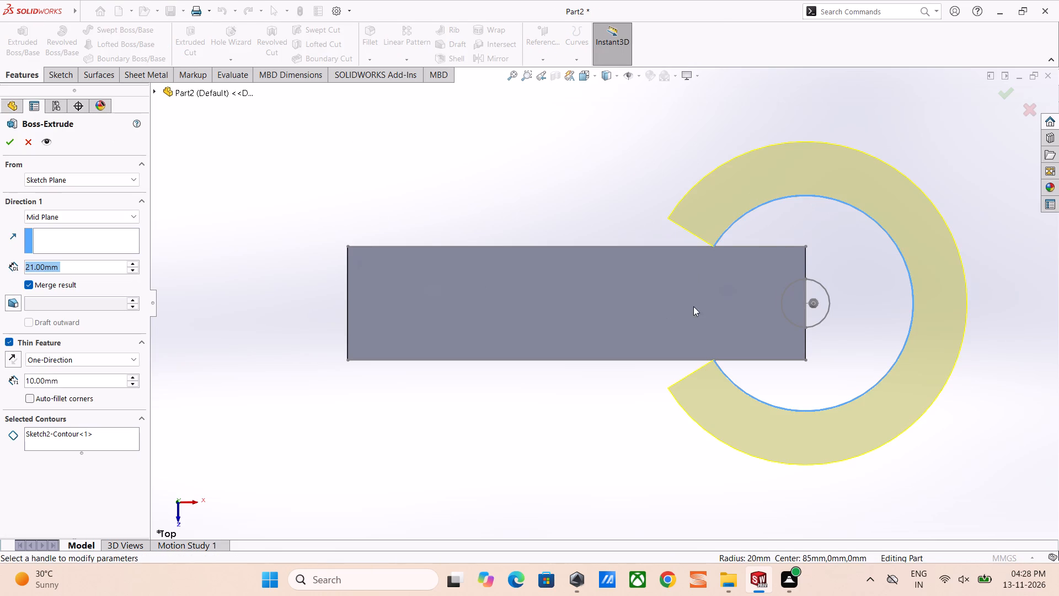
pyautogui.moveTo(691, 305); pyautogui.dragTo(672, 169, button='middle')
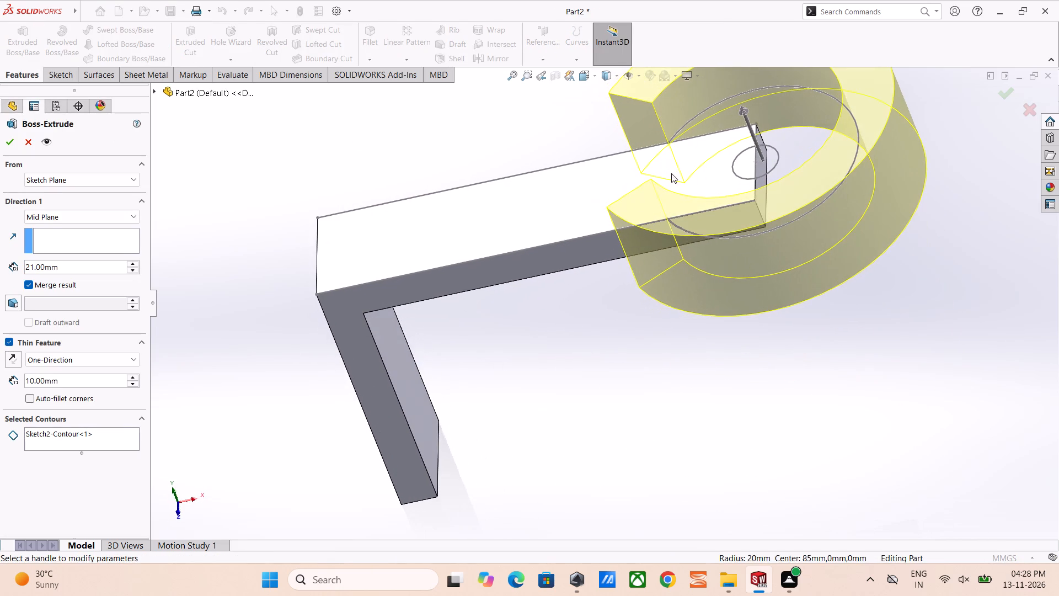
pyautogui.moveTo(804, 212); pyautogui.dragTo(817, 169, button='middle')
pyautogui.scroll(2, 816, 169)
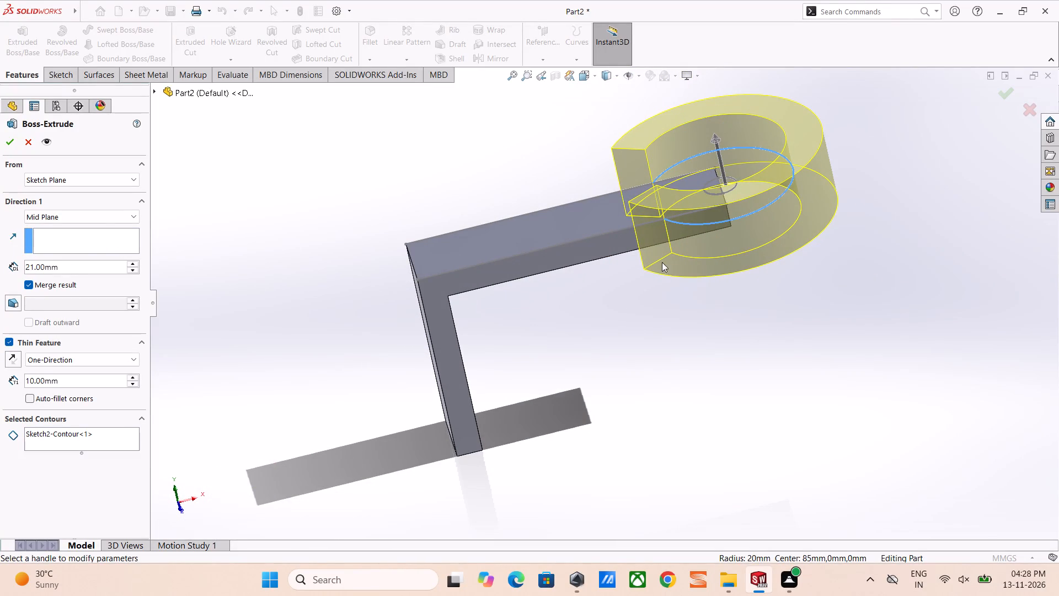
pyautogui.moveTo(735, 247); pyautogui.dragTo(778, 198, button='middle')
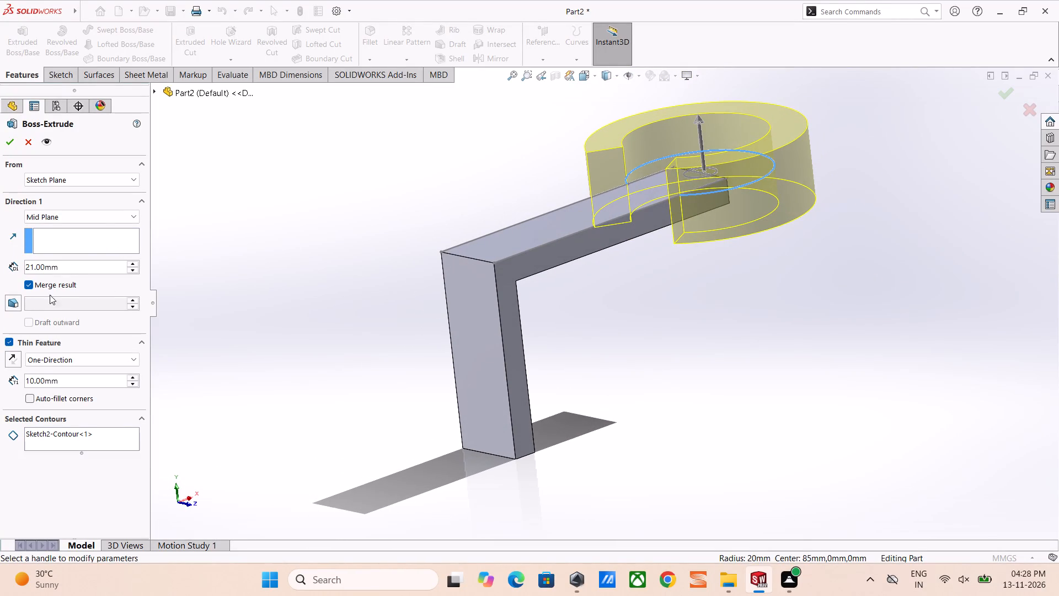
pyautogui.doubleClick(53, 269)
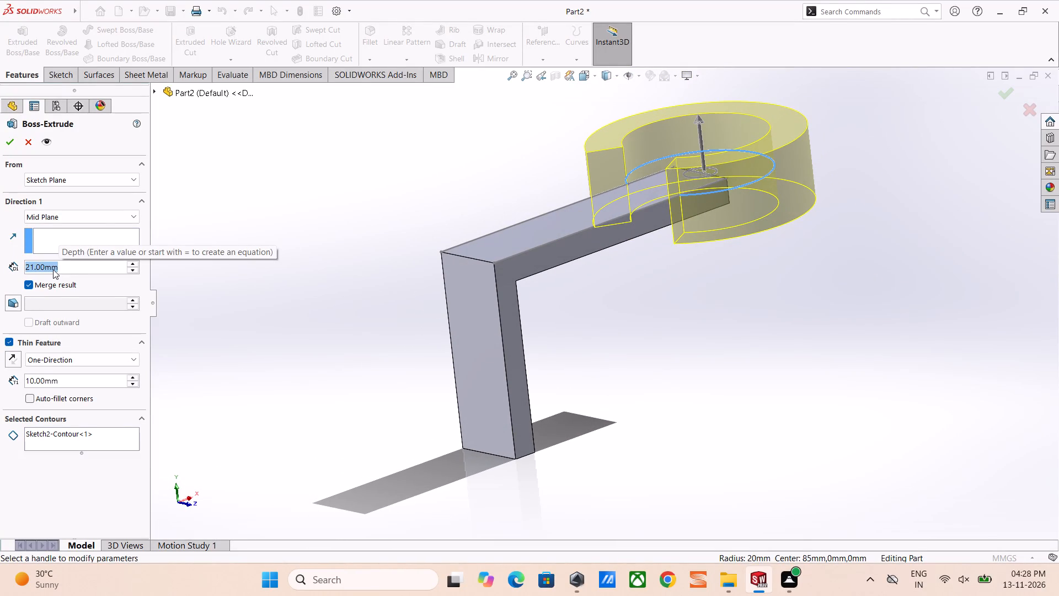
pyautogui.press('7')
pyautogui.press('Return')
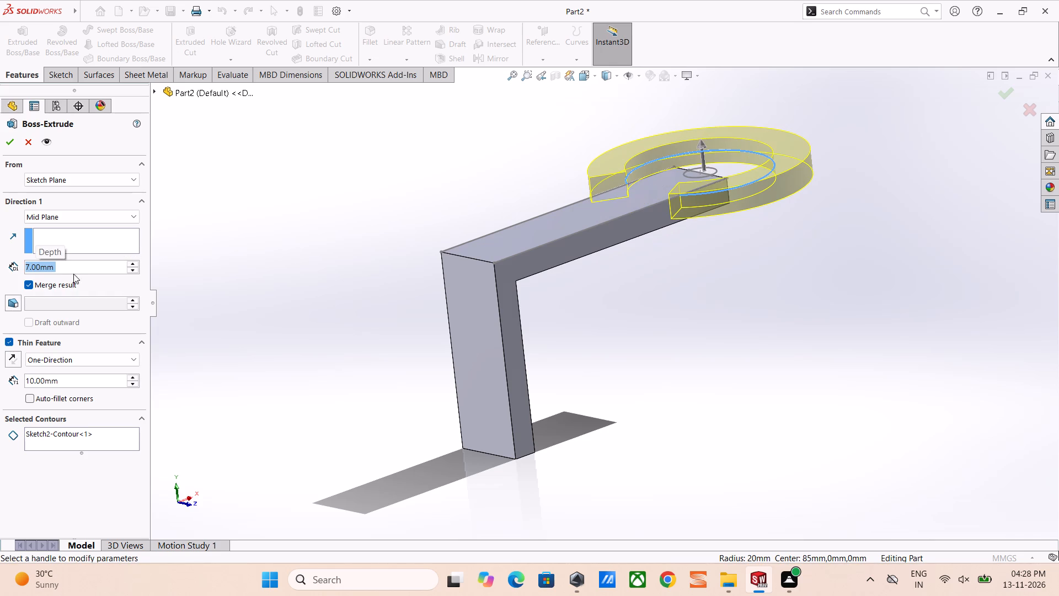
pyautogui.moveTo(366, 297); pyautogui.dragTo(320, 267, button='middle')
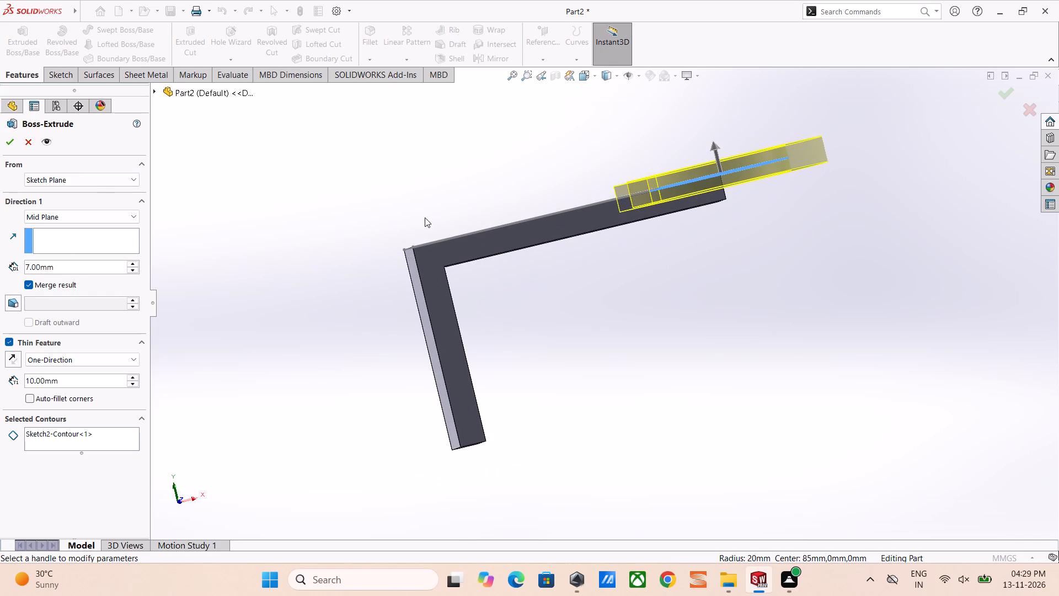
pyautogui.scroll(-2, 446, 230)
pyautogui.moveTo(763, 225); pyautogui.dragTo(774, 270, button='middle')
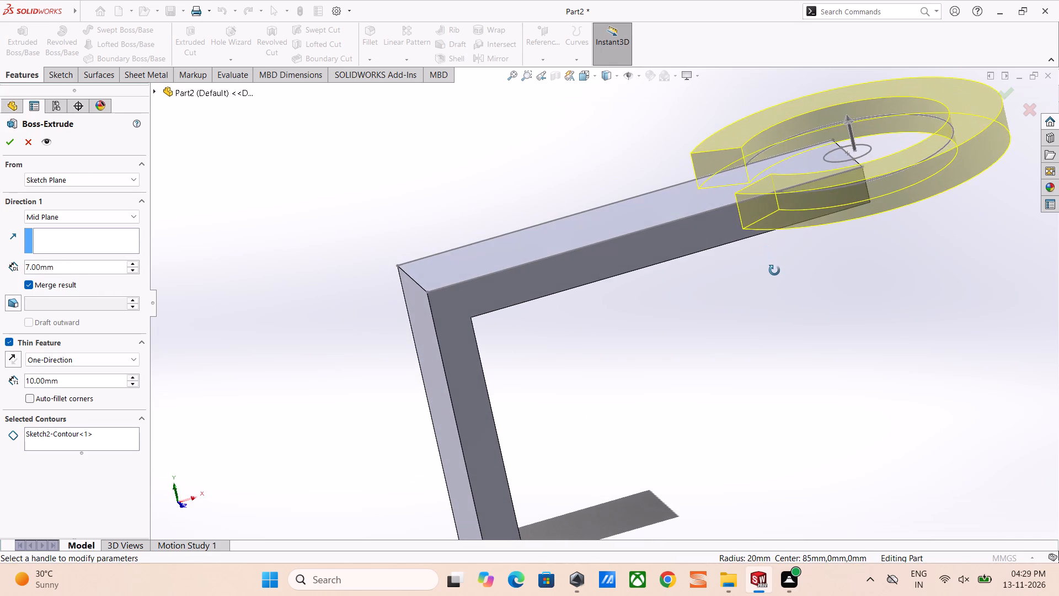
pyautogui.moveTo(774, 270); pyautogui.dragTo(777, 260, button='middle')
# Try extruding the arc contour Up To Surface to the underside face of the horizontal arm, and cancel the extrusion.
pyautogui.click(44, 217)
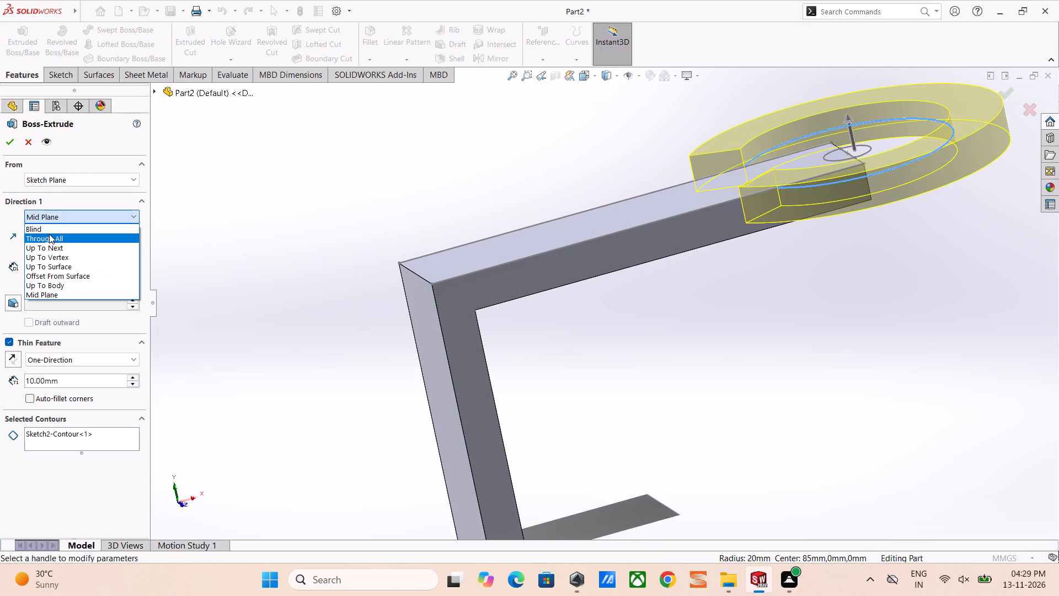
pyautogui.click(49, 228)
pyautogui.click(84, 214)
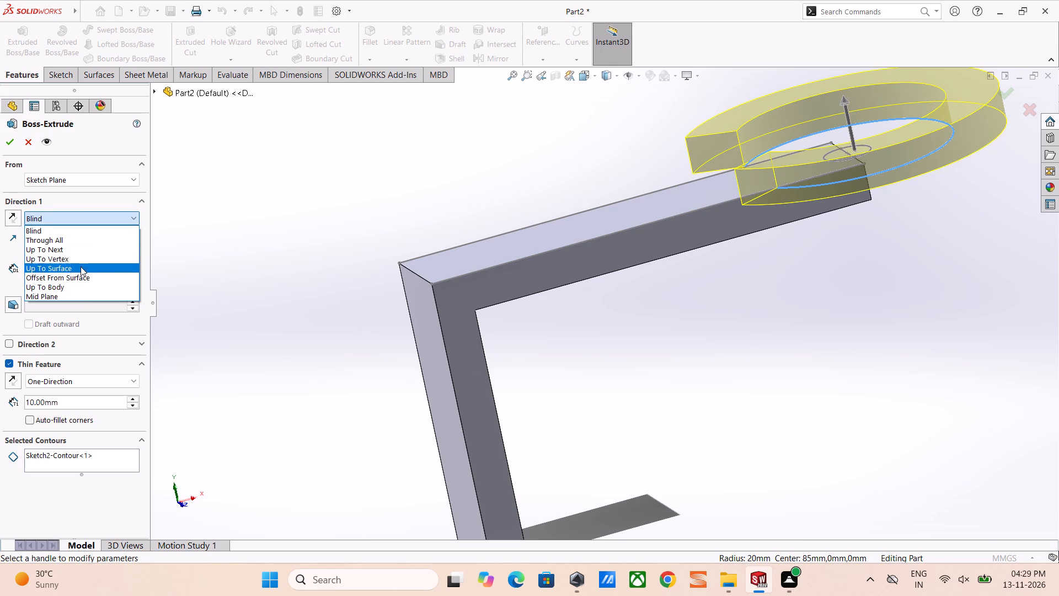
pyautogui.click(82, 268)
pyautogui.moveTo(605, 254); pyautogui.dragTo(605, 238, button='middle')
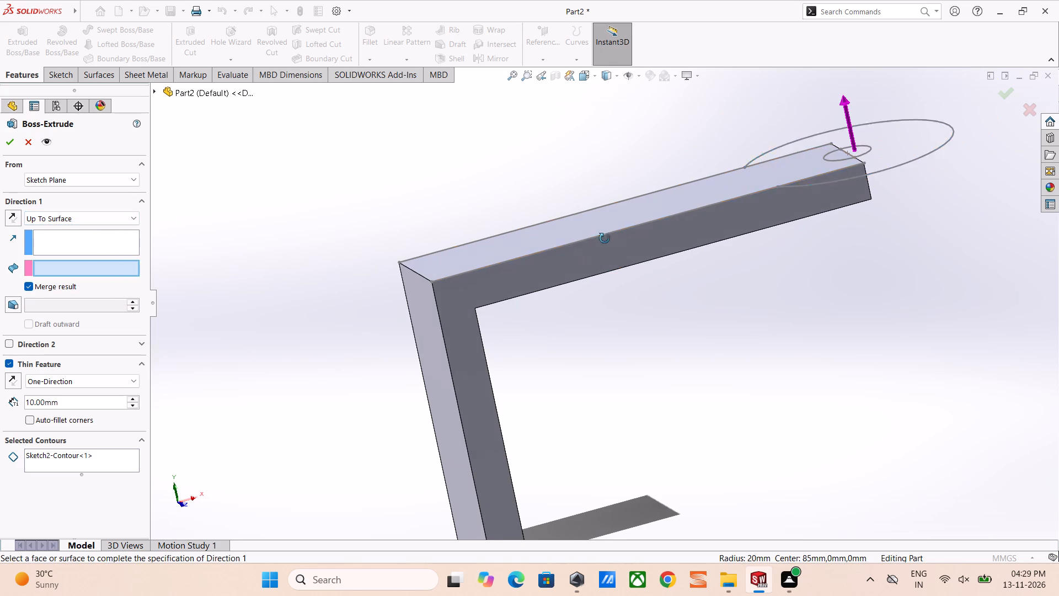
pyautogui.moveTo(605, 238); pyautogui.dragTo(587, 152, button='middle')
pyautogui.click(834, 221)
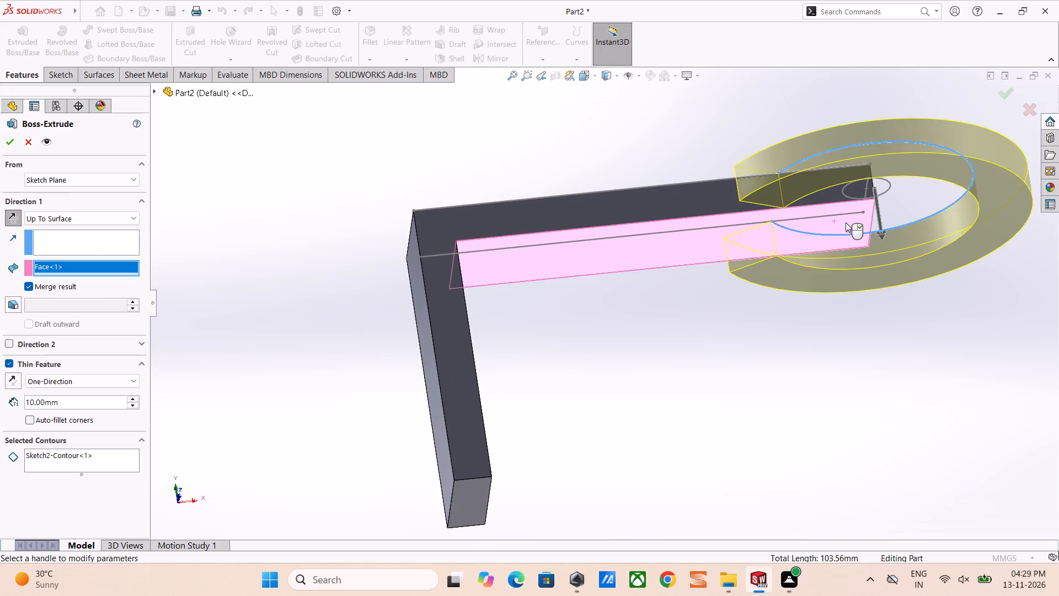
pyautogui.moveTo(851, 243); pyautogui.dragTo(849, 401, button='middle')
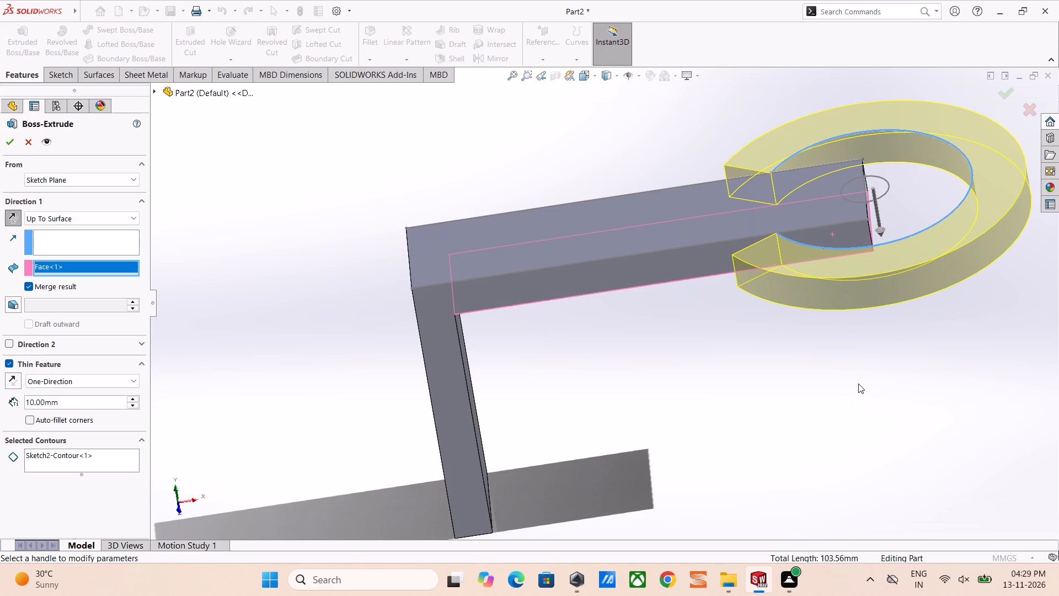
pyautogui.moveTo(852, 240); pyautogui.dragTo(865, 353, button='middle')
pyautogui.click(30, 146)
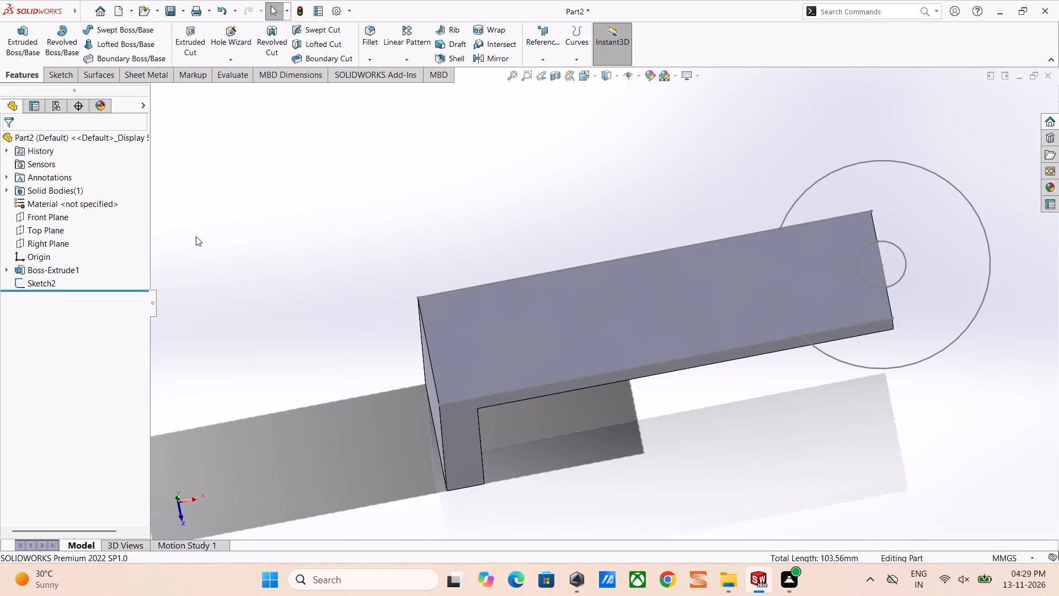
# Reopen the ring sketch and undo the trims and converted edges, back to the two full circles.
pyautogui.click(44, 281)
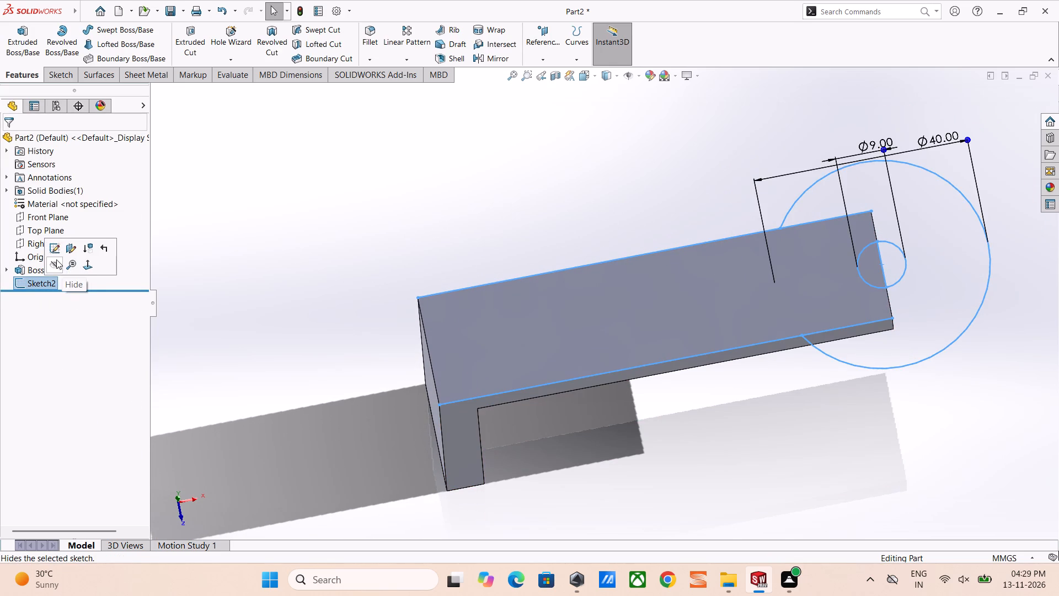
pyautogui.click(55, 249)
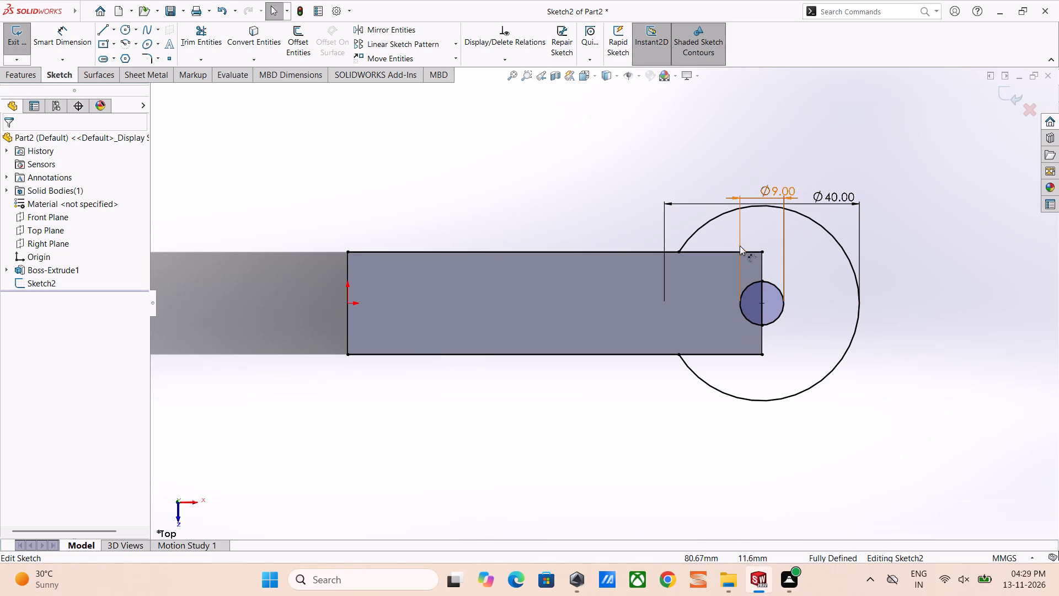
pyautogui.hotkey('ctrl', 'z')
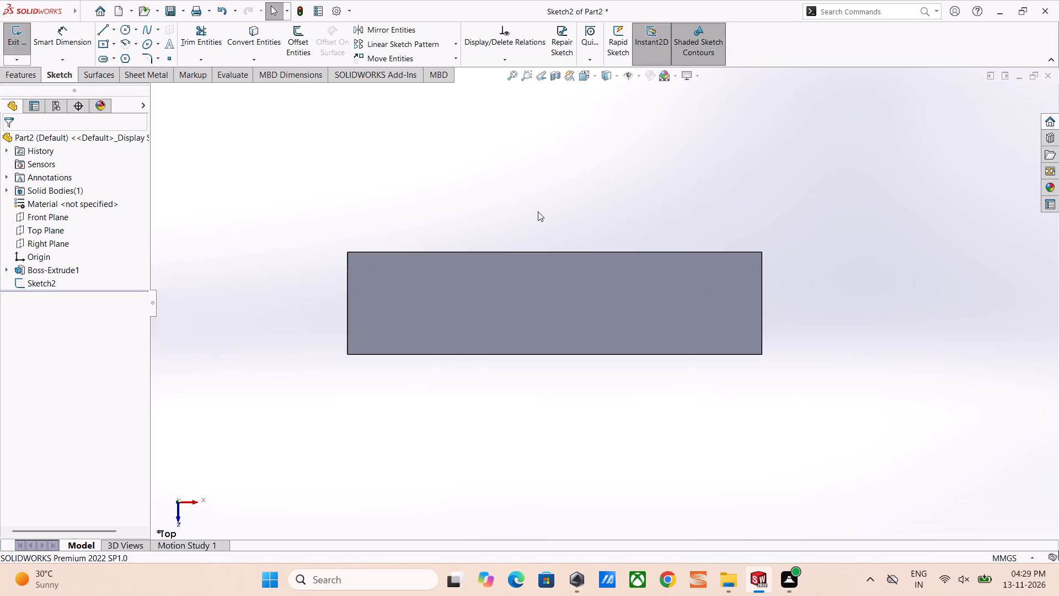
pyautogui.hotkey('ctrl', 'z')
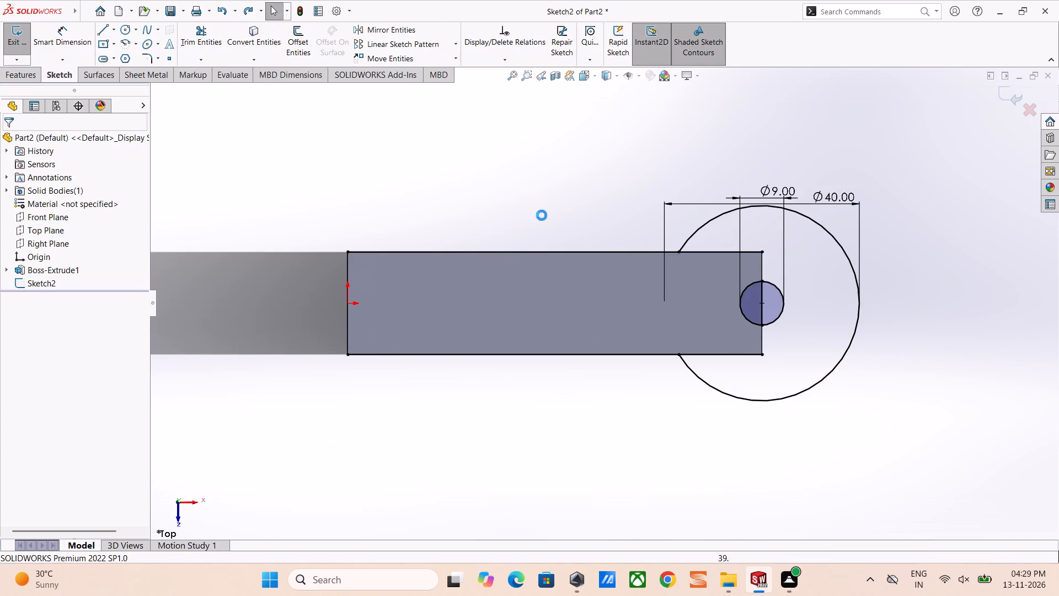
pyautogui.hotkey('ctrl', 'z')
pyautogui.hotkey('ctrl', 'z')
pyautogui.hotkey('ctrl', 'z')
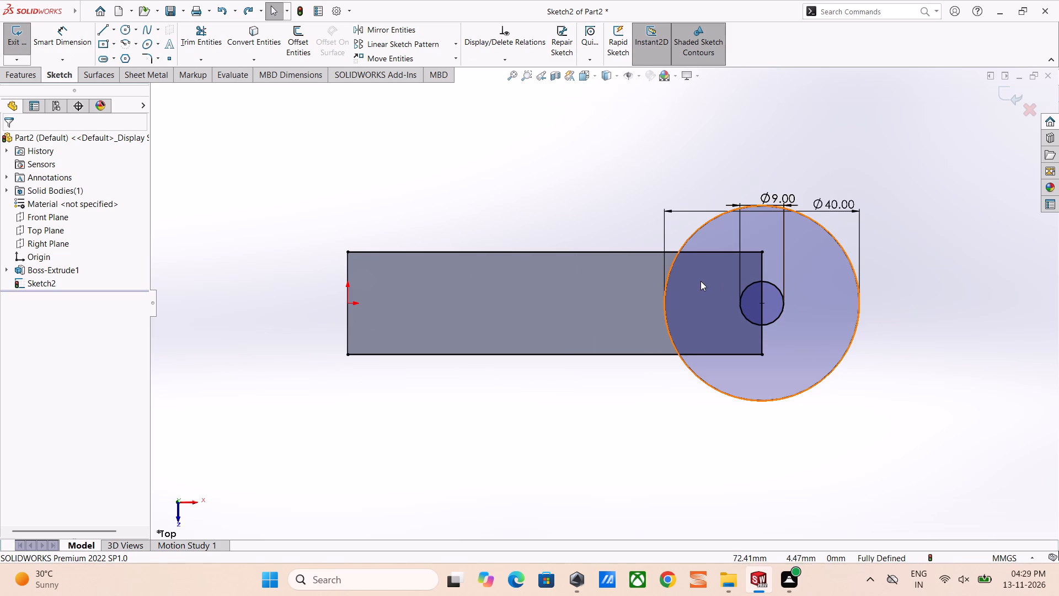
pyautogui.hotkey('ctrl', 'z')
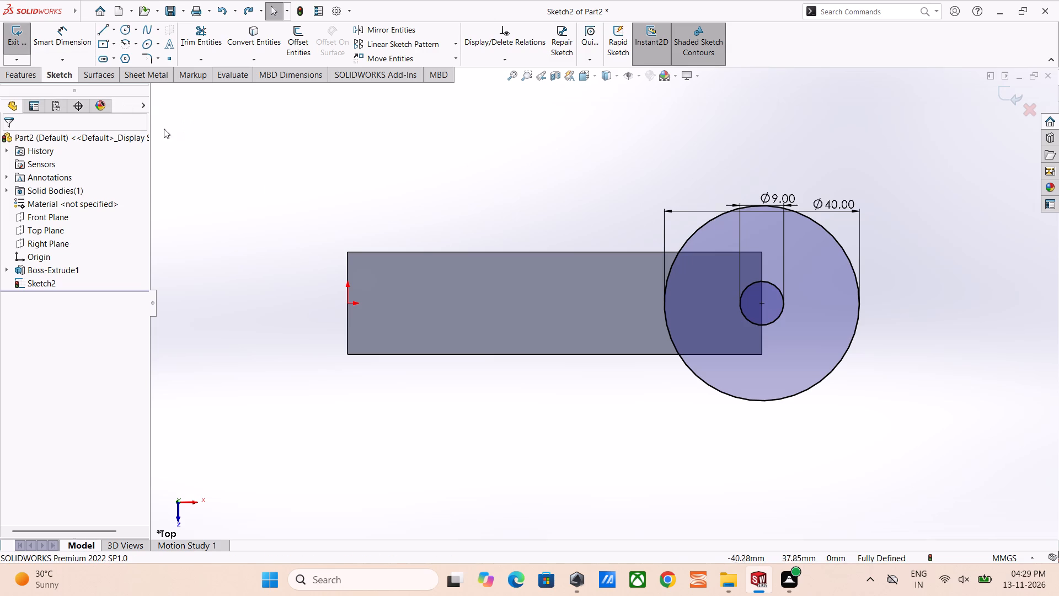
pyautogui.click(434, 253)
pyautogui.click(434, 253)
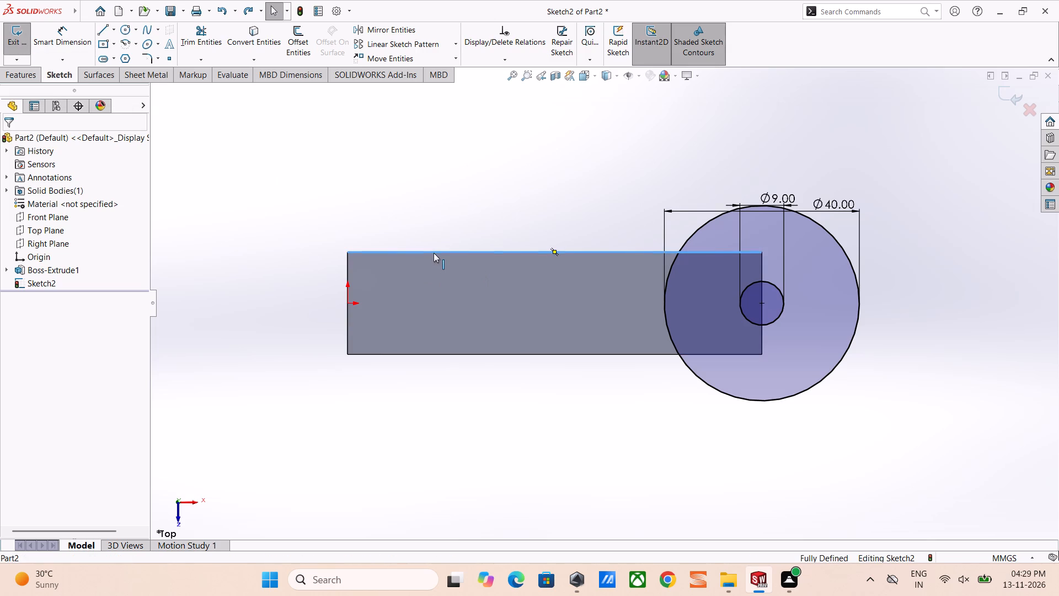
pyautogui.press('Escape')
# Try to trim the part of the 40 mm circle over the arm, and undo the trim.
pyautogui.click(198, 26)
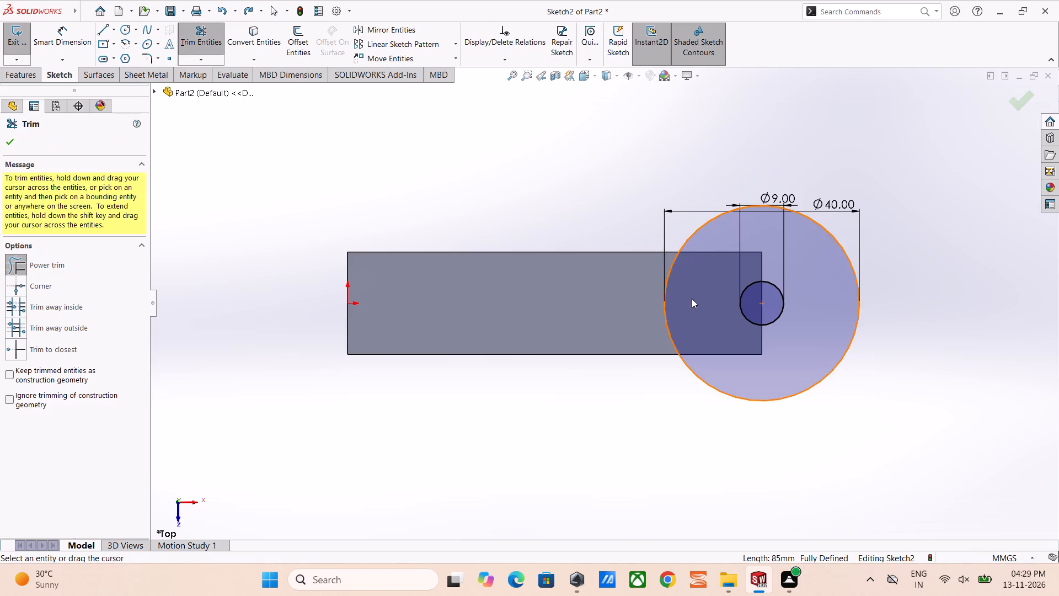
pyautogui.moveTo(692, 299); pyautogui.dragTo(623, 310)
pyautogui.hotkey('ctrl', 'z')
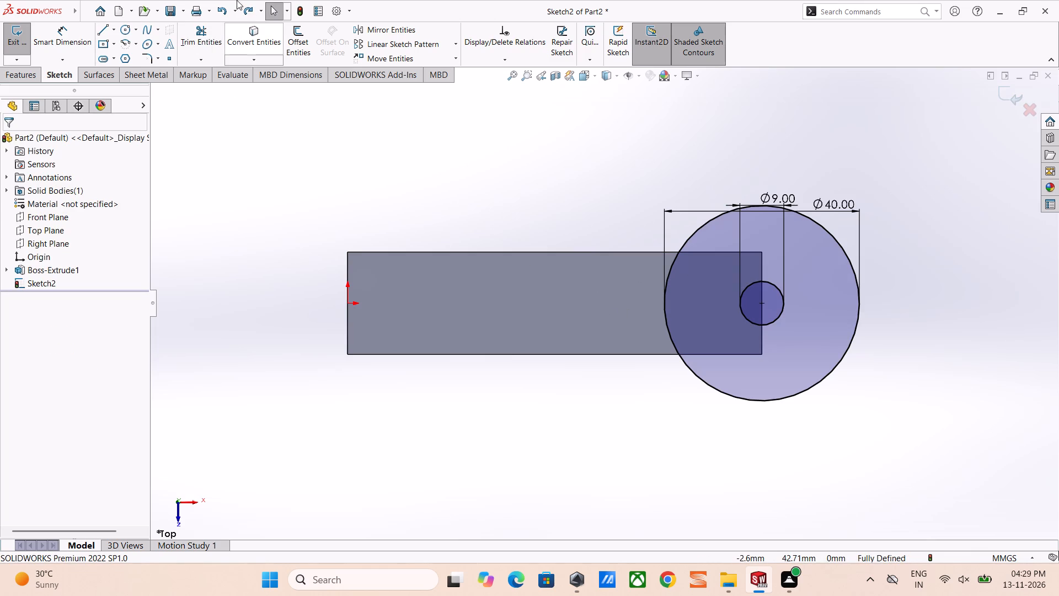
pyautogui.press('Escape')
# Convert the arm's two long edges and its end edge at the origin into entities of the ring sketch.
pyautogui.click(256, 36)
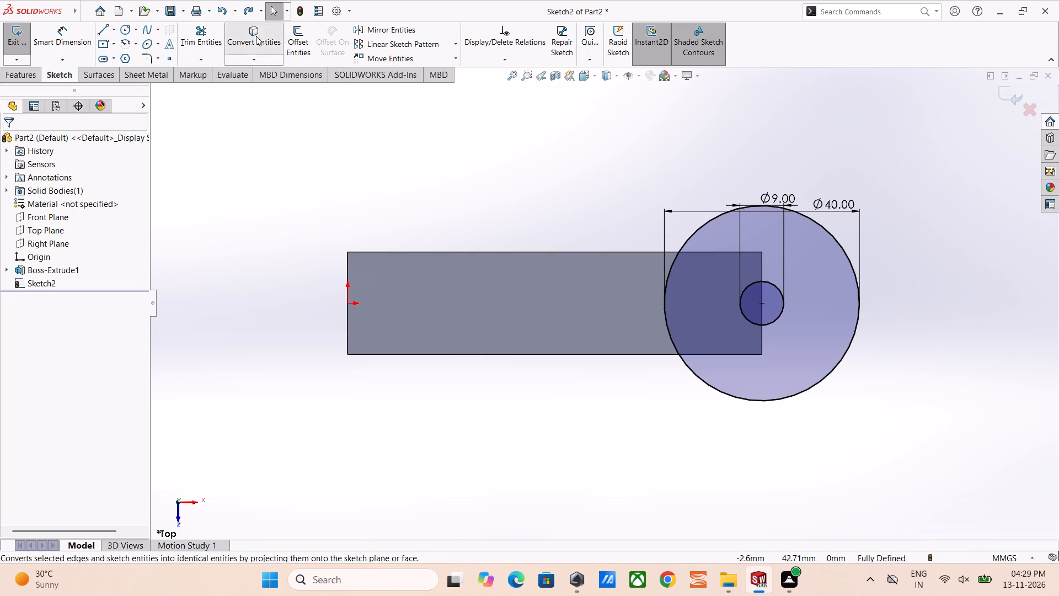
pyautogui.moveTo(509, 184); pyautogui.dragTo(422, 332)
pyautogui.moveTo(258, 147); pyautogui.dragTo(480, 397)
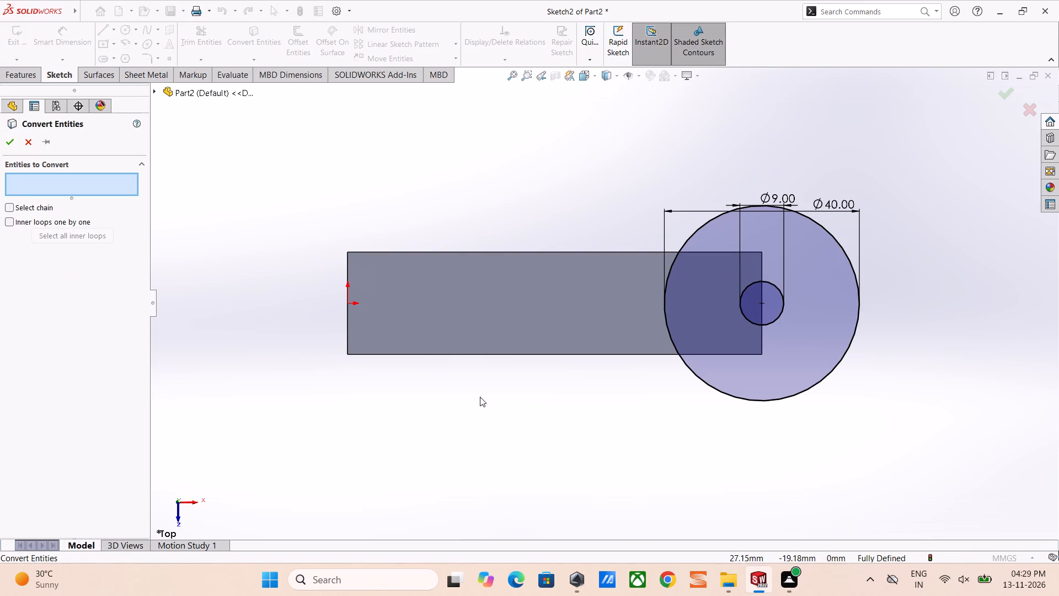
pyautogui.moveTo(480, 397); pyautogui.dragTo(477, 385)
pyautogui.click(505, 253)
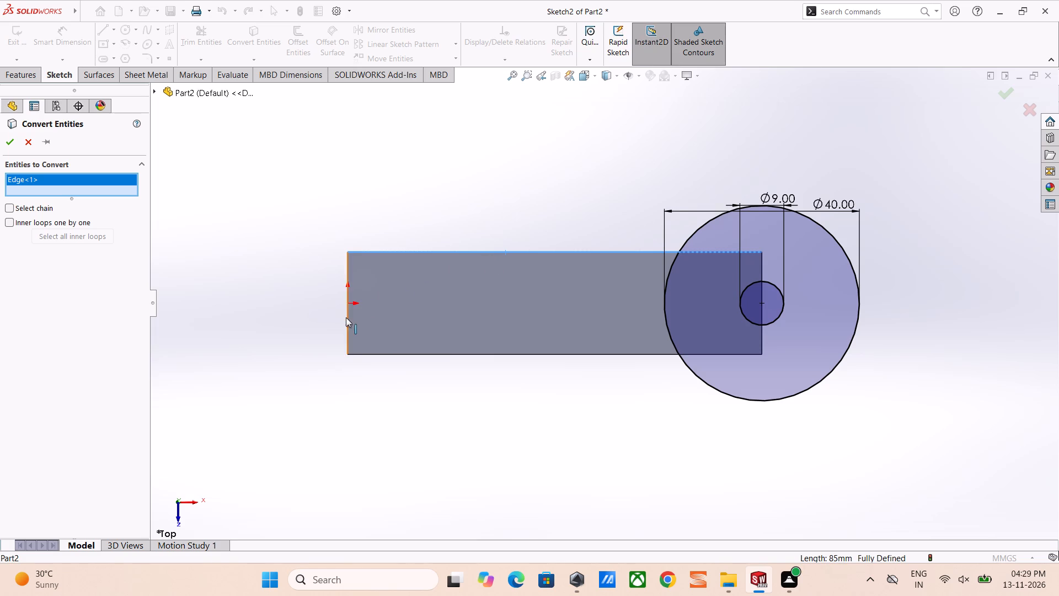
pyautogui.click(347, 318)
pyautogui.click(451, 353)
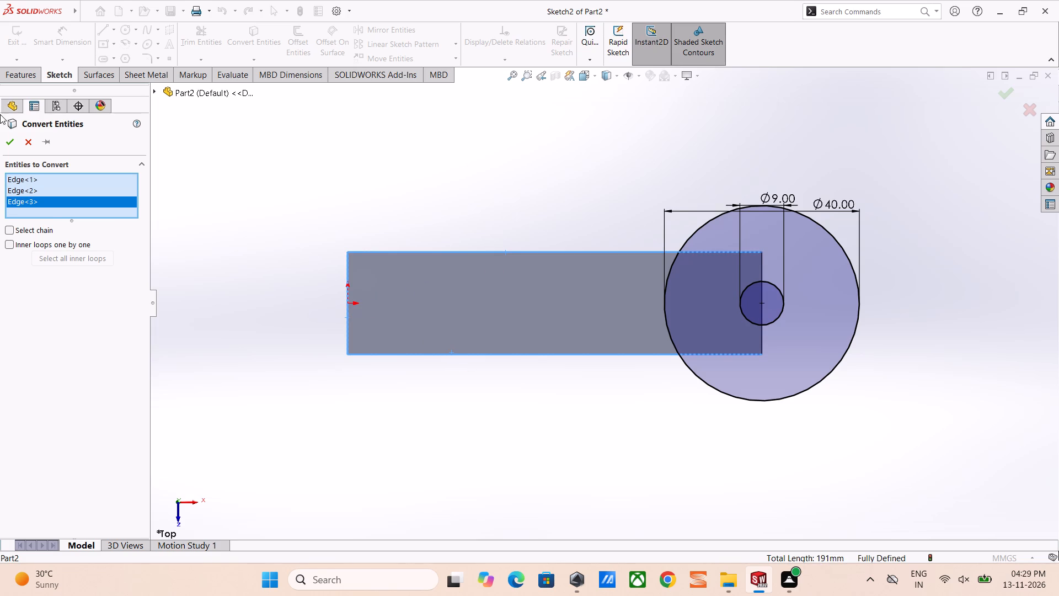
pyautogui.click(14, 140)
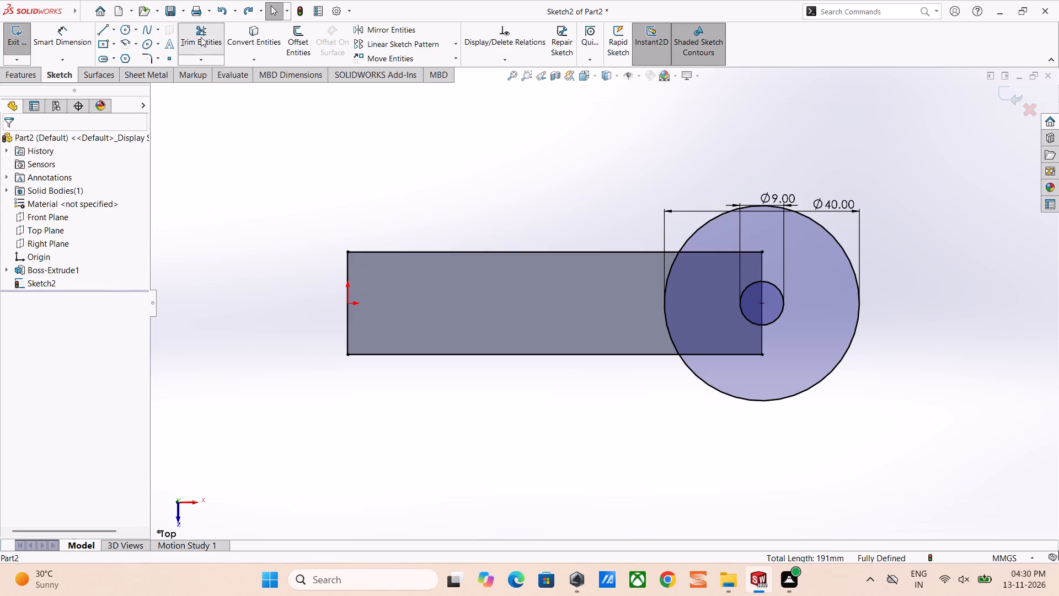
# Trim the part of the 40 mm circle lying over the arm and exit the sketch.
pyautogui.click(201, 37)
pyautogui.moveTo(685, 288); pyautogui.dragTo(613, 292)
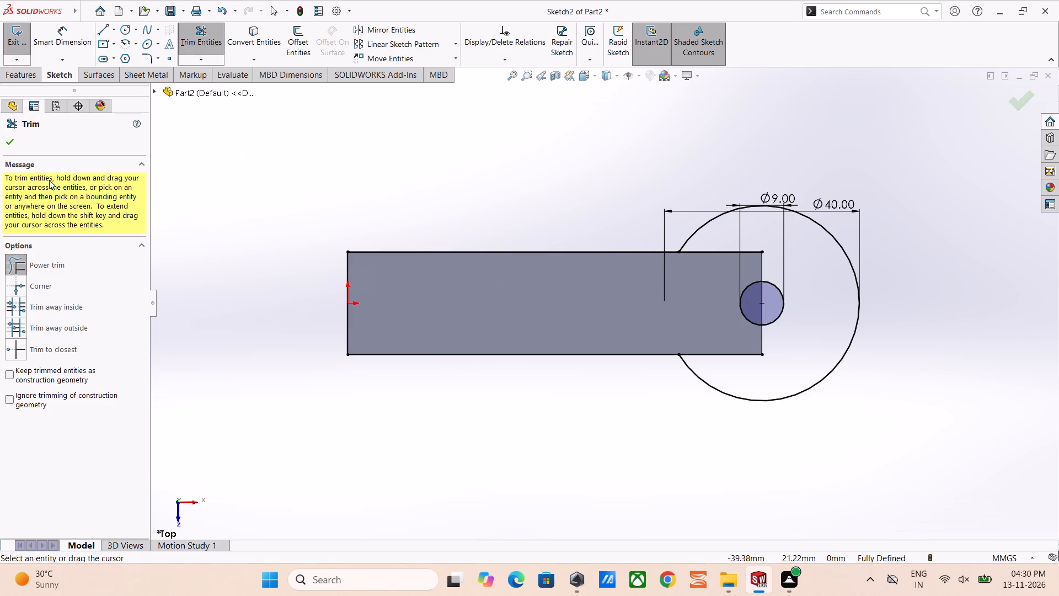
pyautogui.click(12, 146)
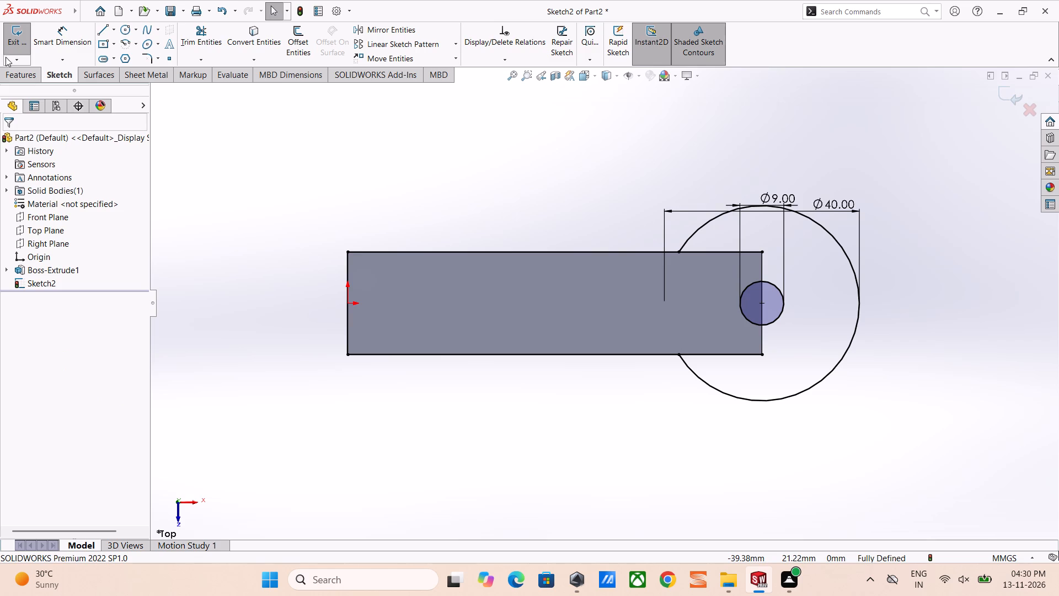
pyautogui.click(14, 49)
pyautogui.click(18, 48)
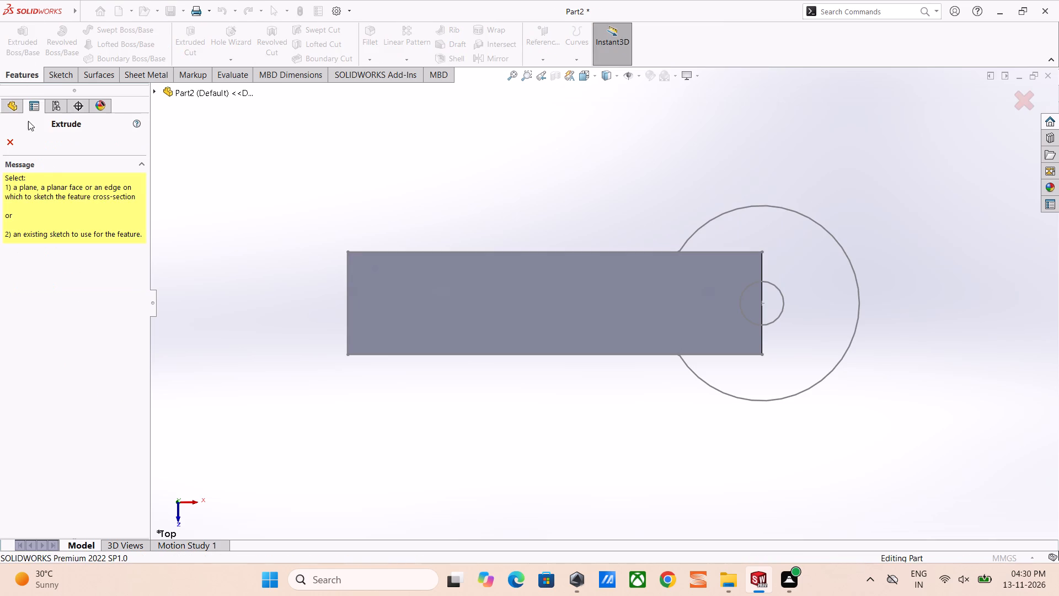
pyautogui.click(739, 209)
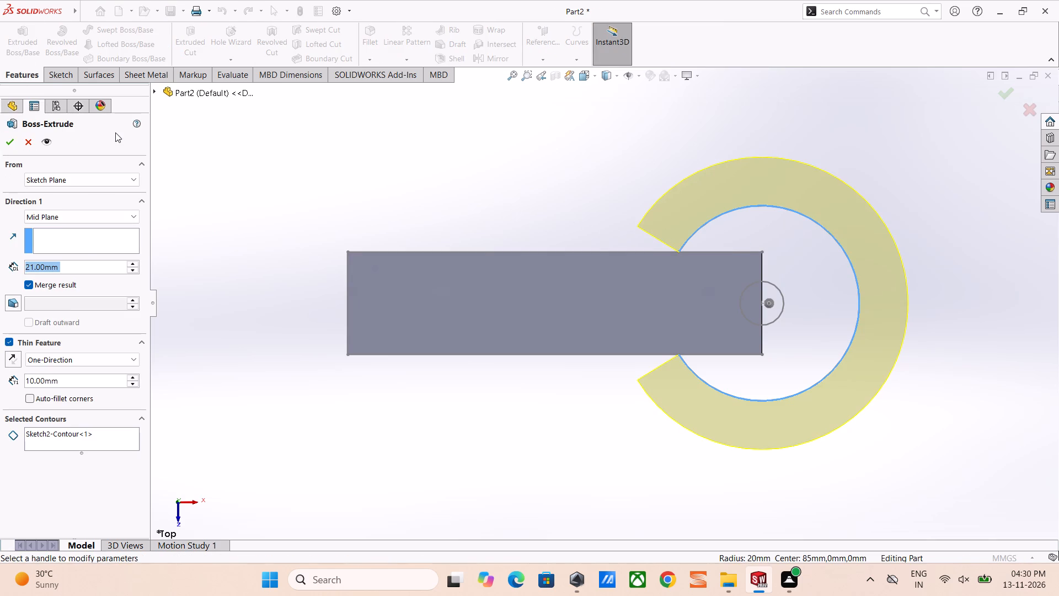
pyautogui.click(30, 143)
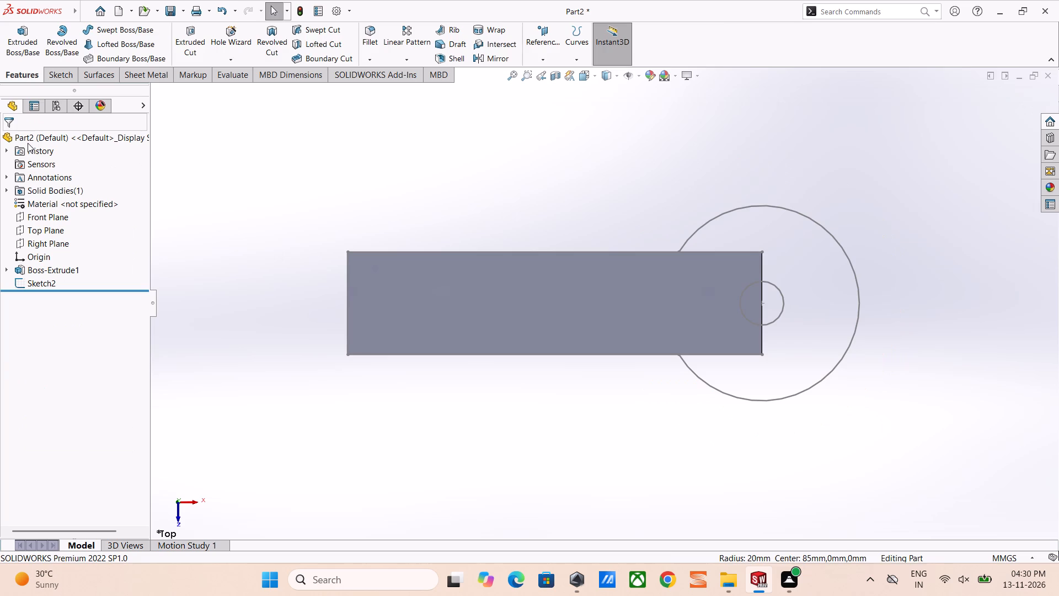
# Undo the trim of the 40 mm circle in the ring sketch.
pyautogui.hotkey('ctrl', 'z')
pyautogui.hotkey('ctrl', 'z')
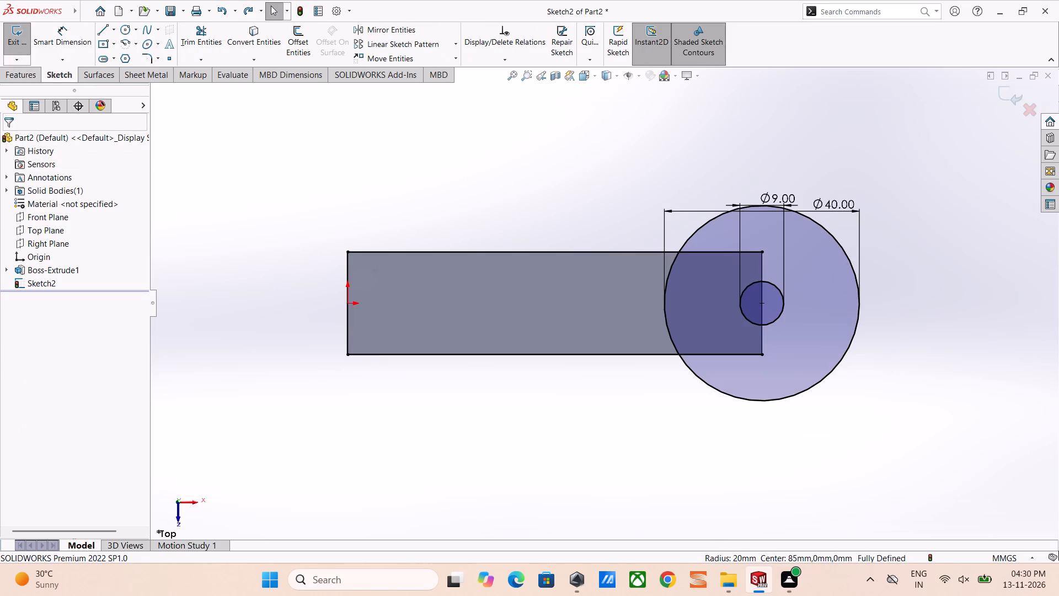
# Extrude the ring region outside the arm Blind 7 mm downward, merged with the handle body.
pyautogui.click(22, 76)
pyautogui.click(14, 50)
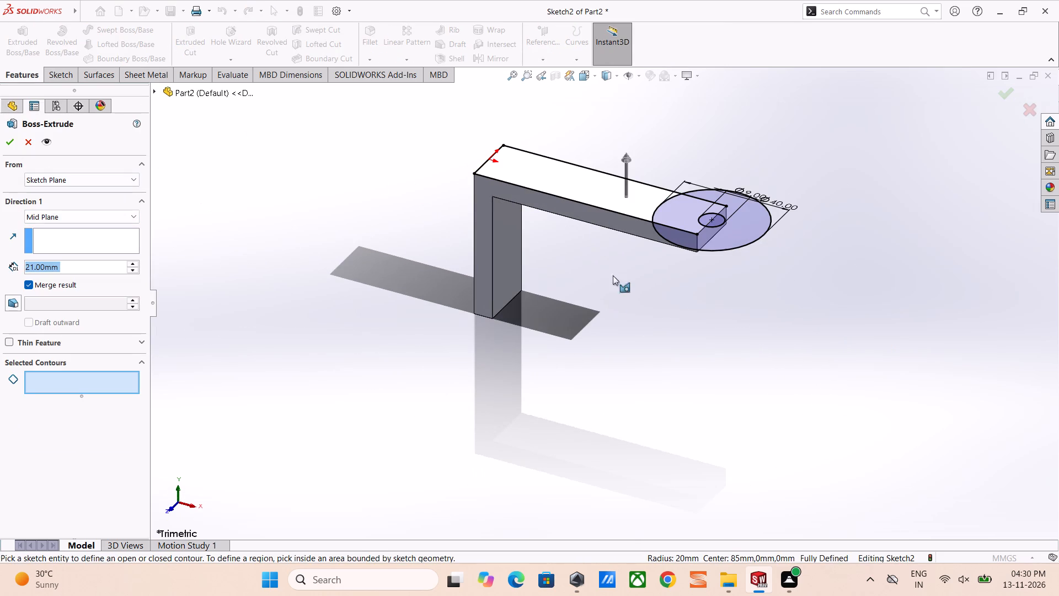
pyautogui.click(740, 232)
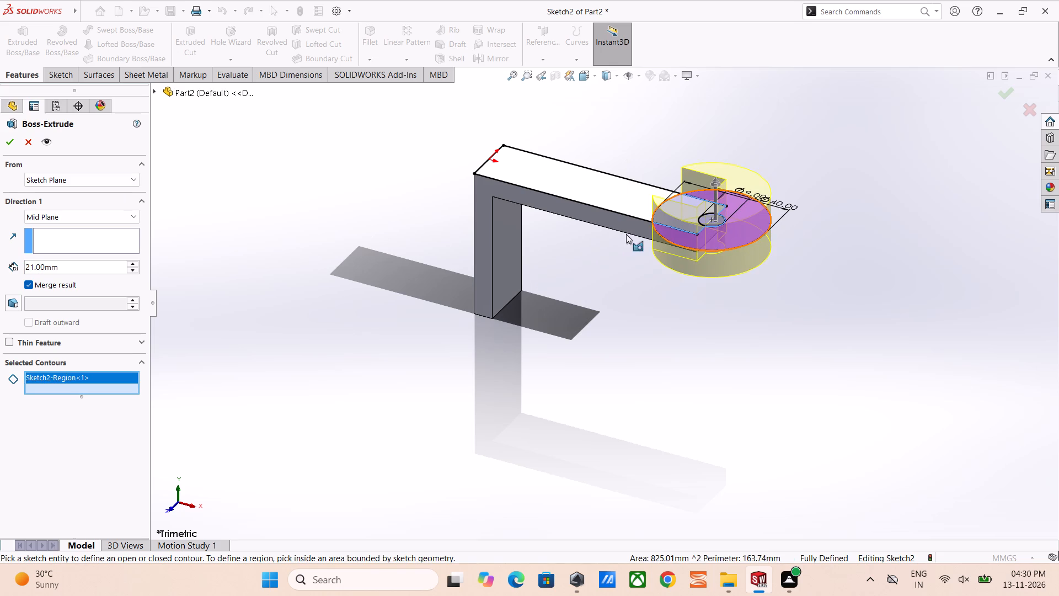
pyautogui.click(69, 221)
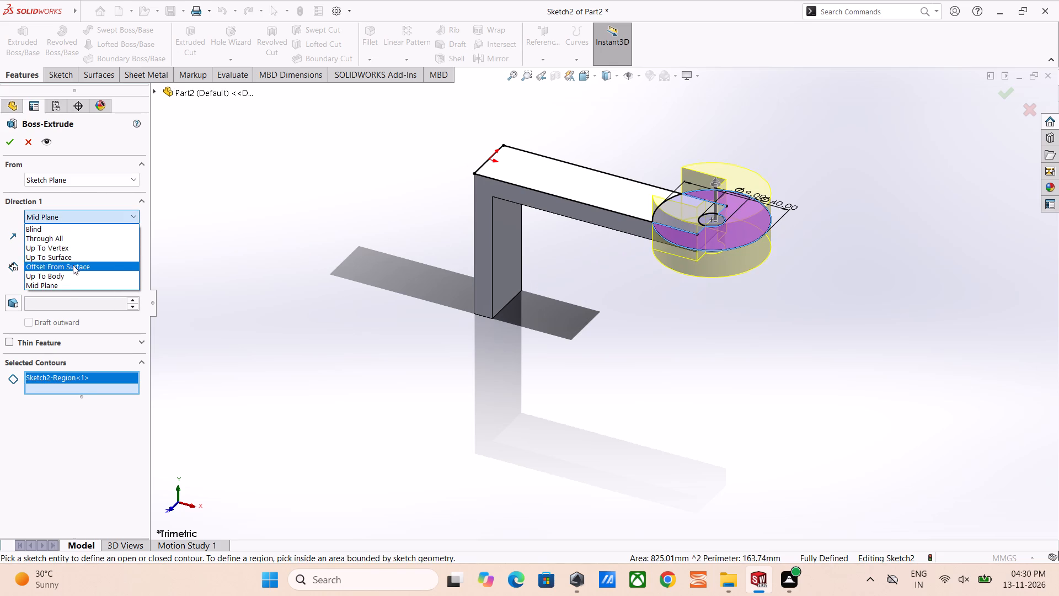
pyautogui.click(97, 230)
pyautogui.click(12, 222)
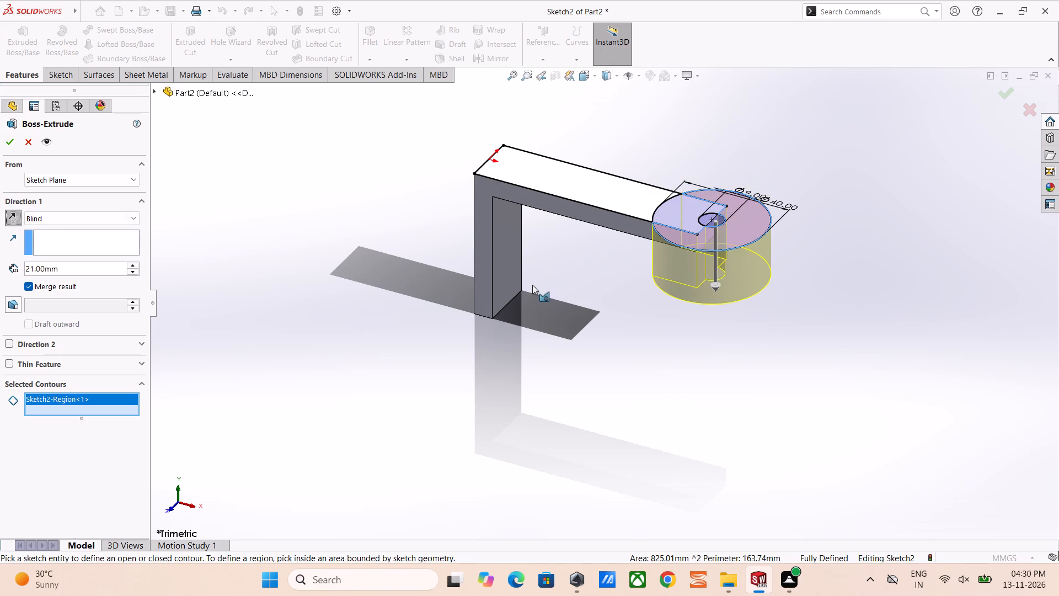
pyautogui.moveTo(532, 285); pyautogui.dragTo(541, 265, button='middle')
pyautogui.doubleClick(116, 272)
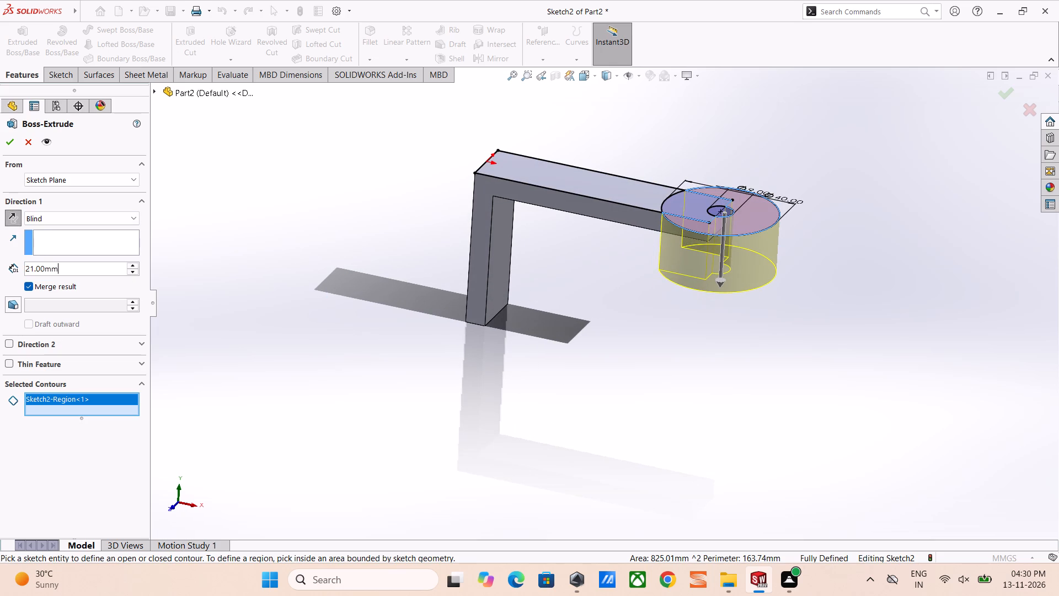
pyautogui.press('7')
pyautogui.press('Return')
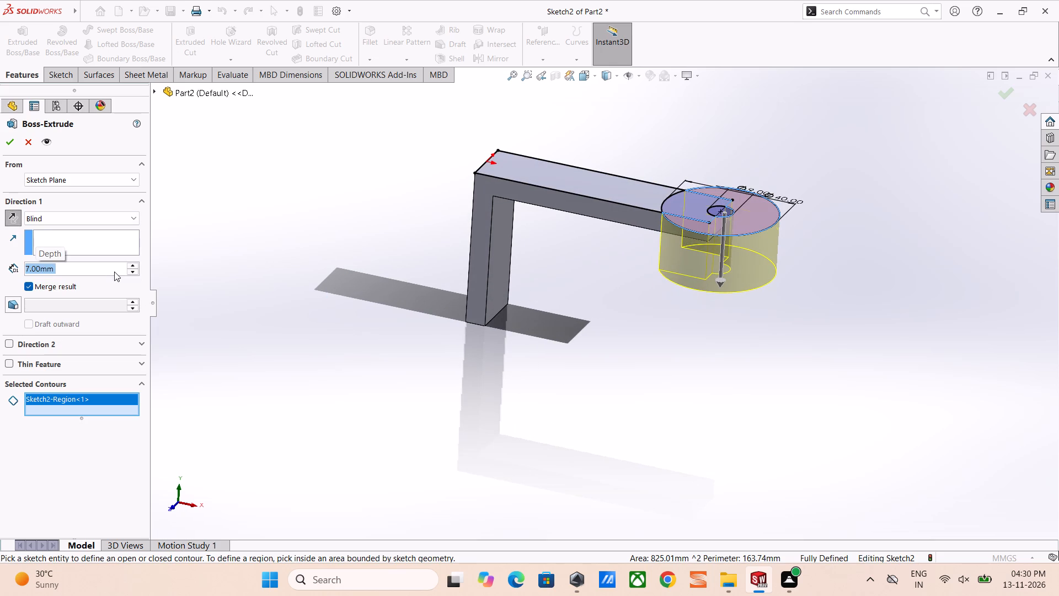
pyautogui.click(10, 142)
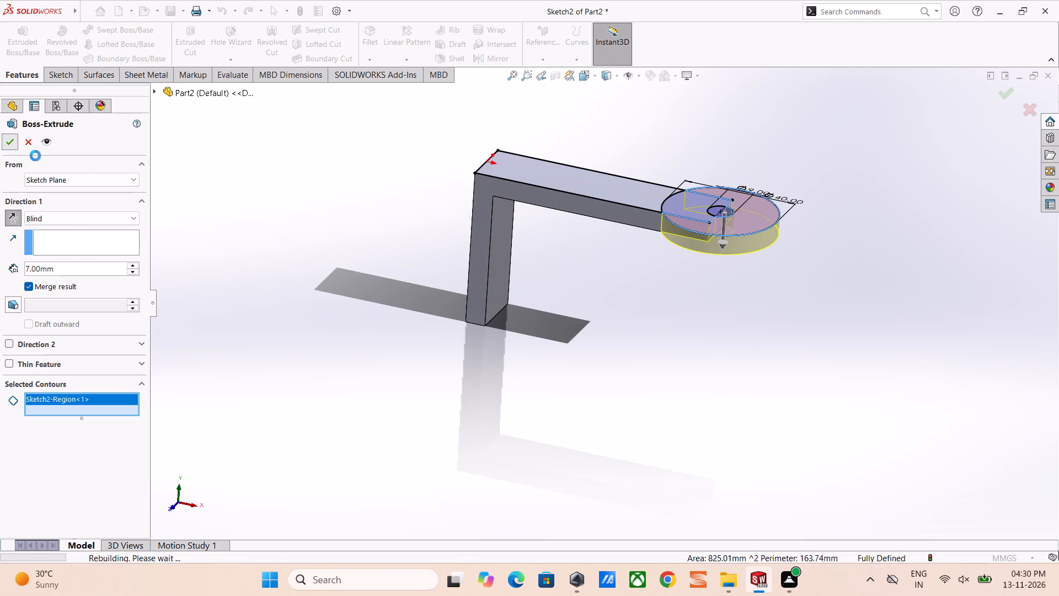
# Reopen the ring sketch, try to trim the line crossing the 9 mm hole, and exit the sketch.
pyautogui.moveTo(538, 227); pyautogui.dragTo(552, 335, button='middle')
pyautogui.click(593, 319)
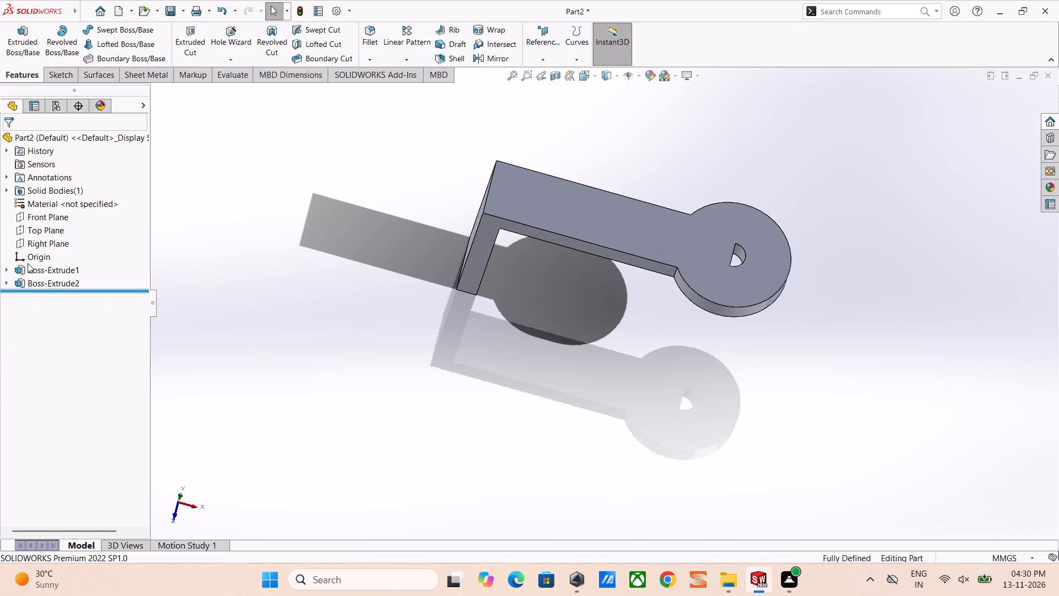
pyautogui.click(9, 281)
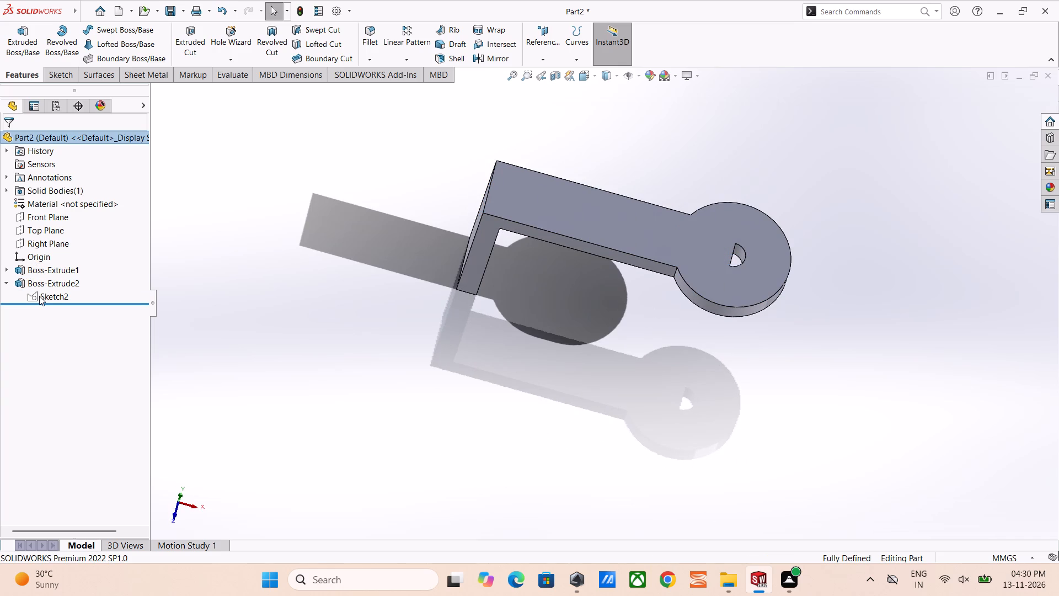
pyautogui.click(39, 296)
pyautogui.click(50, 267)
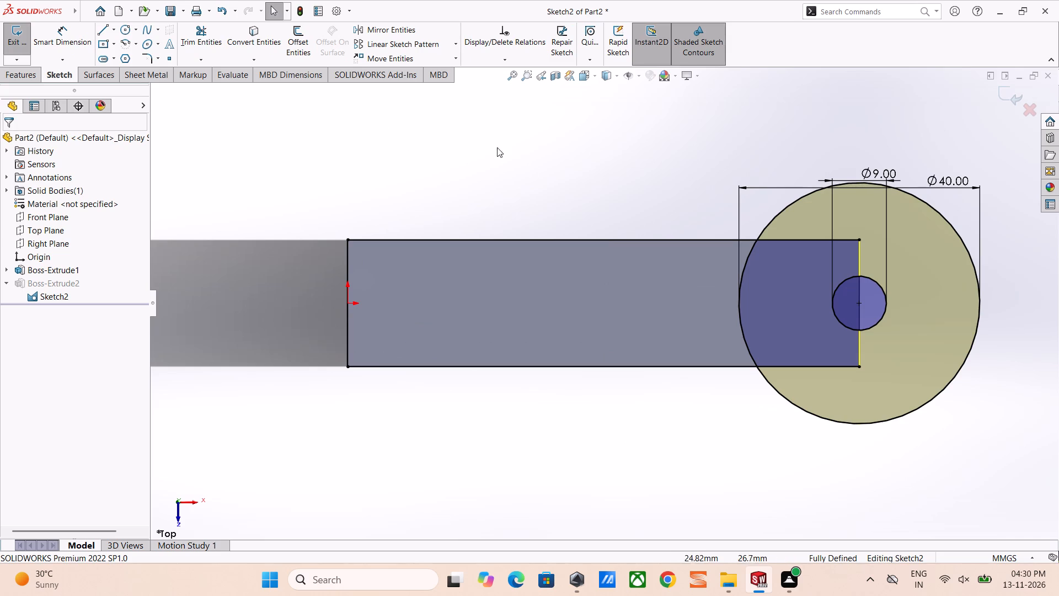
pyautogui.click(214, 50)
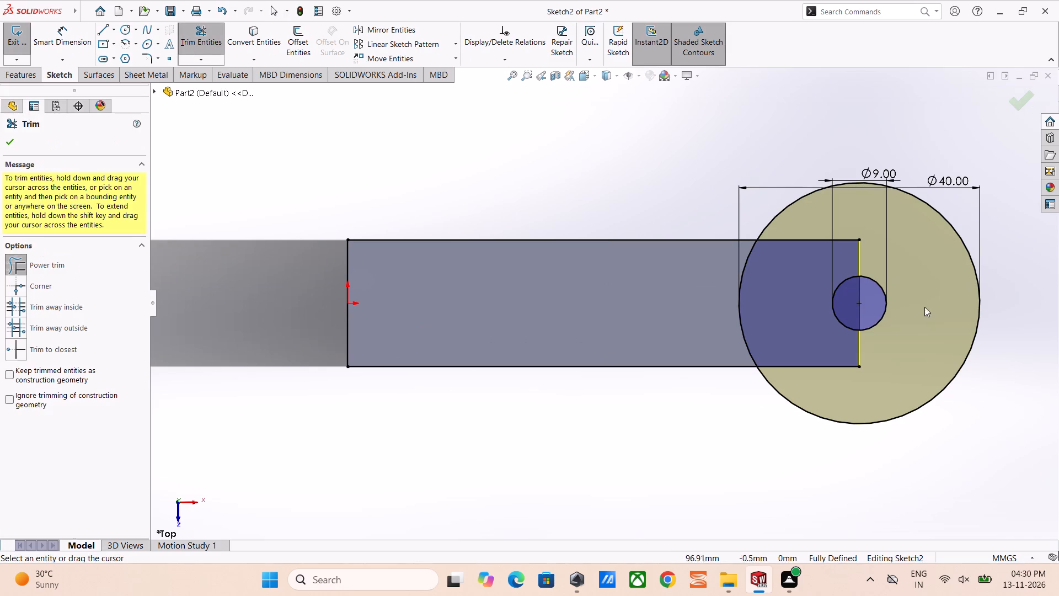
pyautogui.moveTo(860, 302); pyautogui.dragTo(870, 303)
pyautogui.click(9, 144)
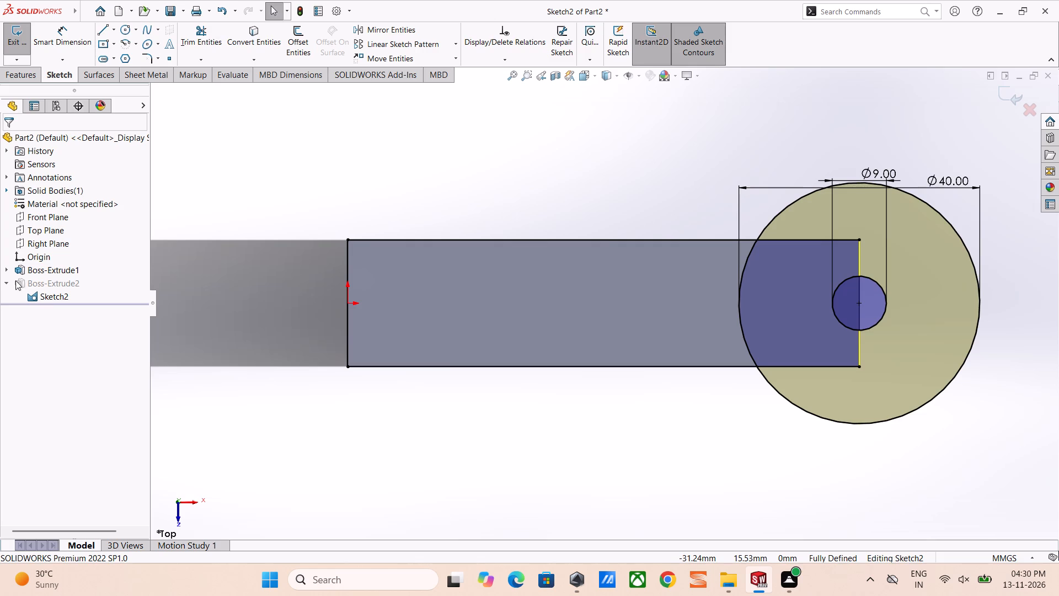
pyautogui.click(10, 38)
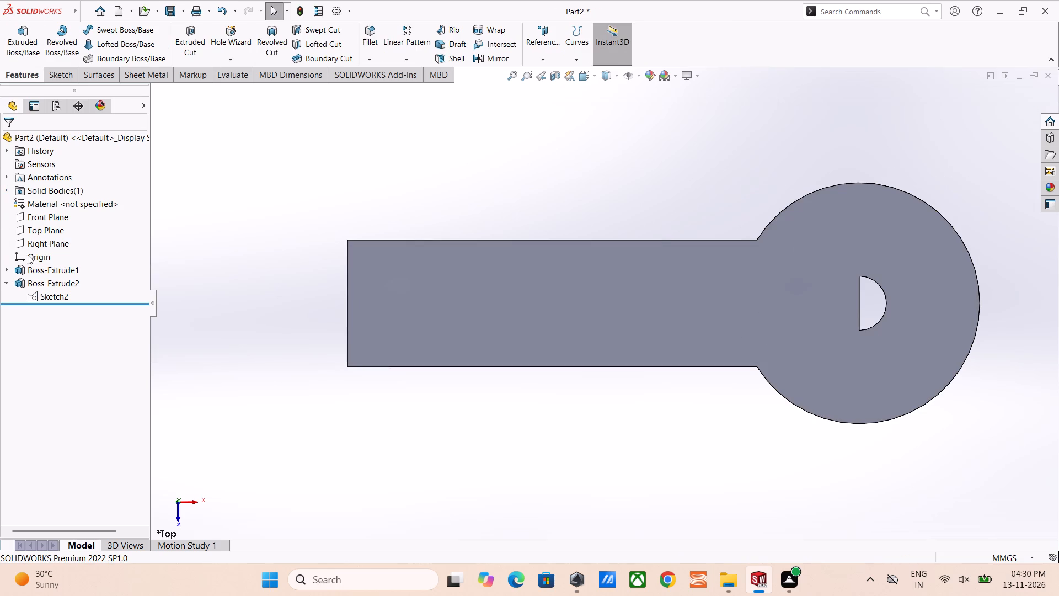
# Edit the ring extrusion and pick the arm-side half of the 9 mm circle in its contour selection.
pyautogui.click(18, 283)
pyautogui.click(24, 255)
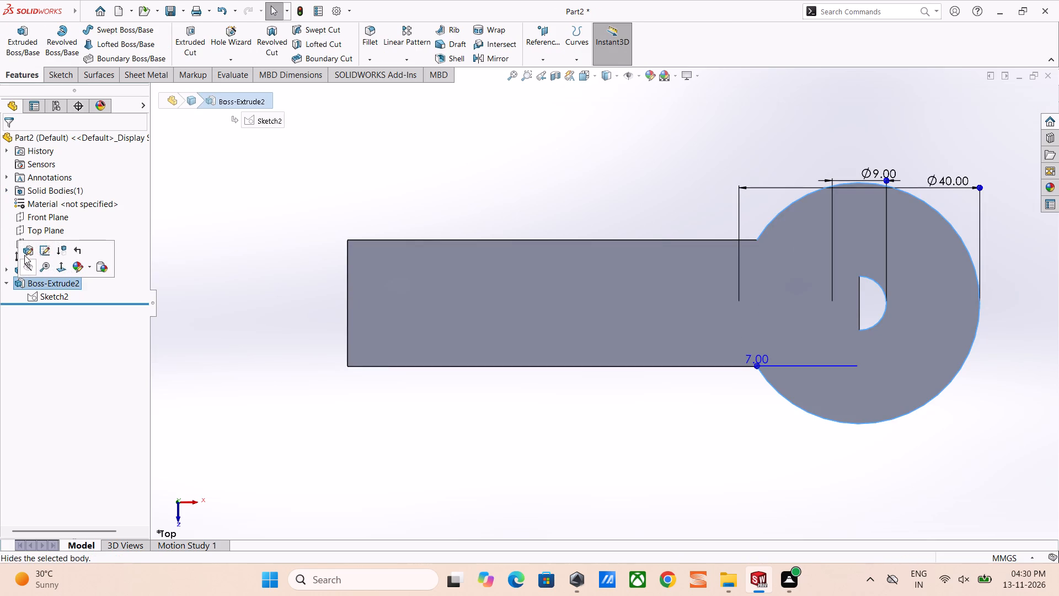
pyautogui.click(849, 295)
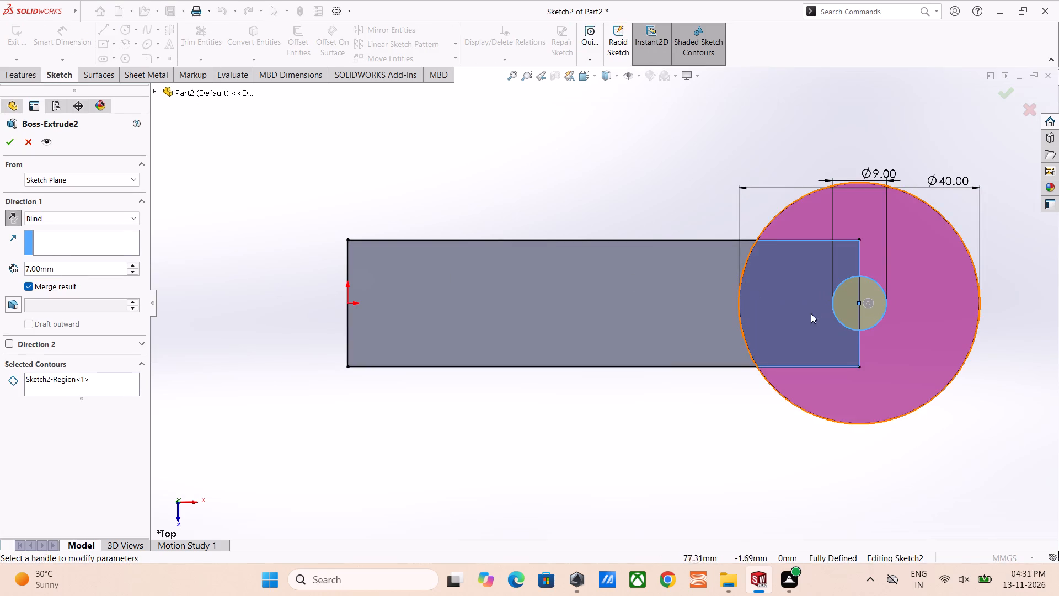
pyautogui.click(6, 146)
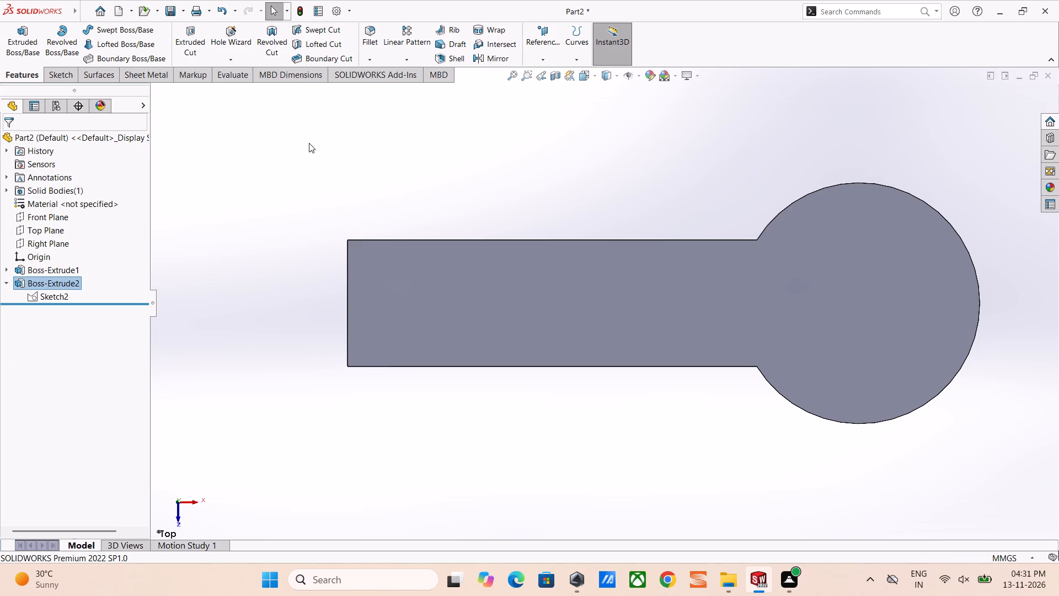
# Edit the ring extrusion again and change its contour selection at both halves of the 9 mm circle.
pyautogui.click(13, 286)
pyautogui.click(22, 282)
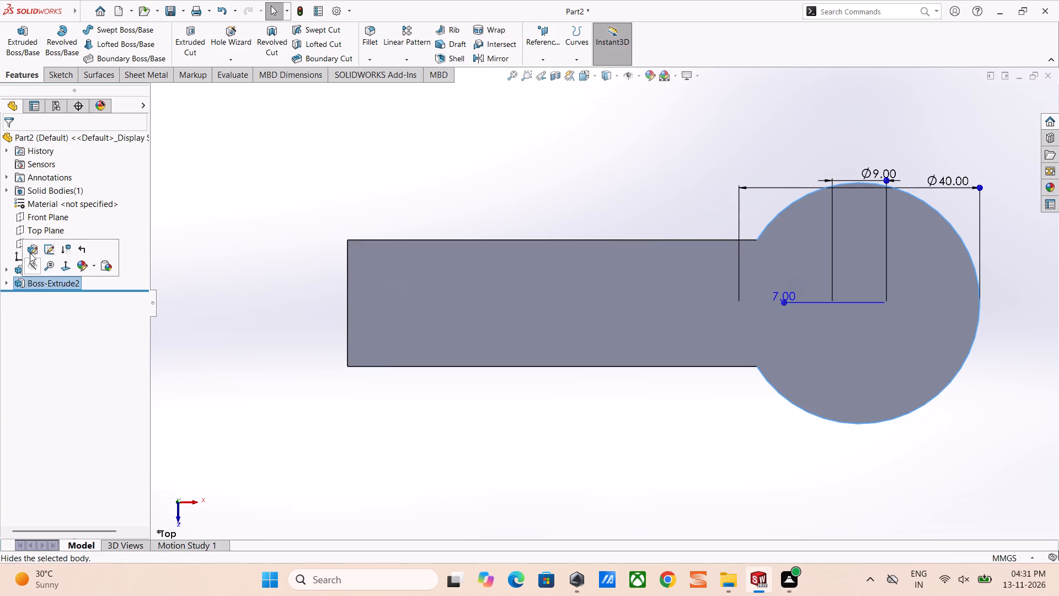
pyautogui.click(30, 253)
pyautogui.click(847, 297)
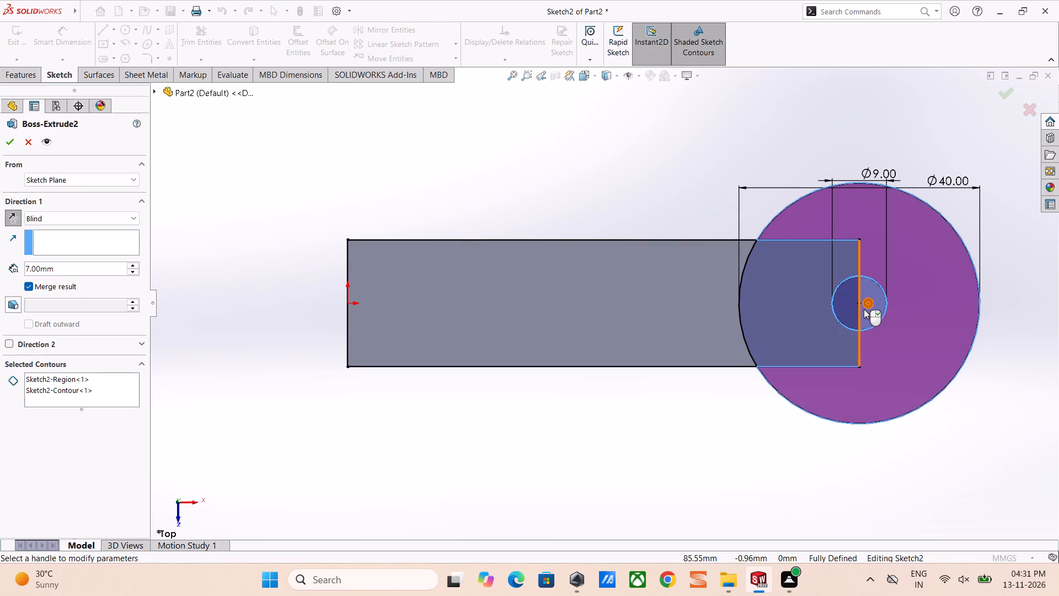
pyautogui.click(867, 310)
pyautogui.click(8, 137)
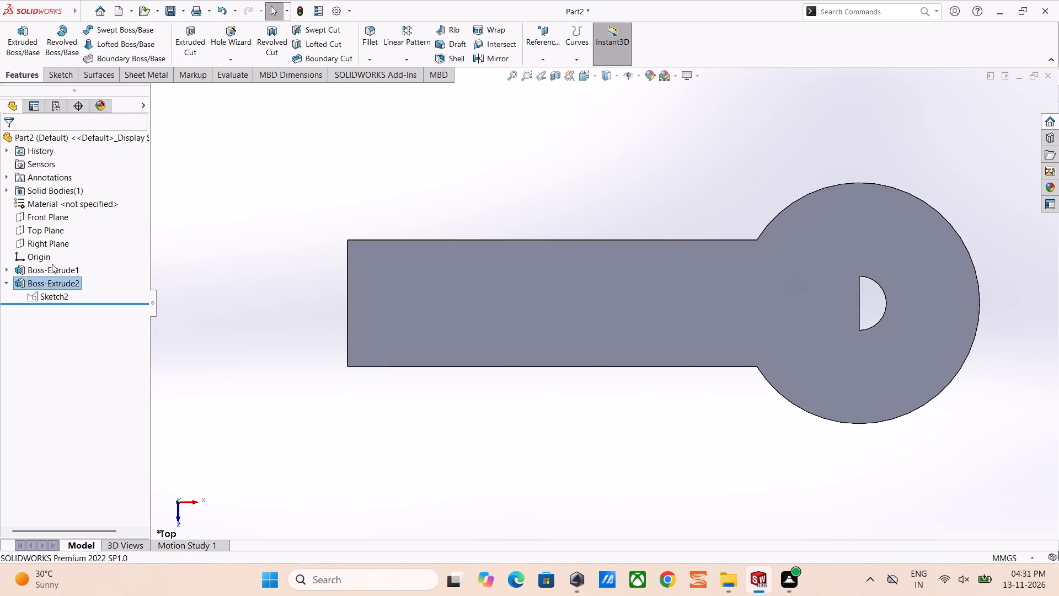
# Edit the 7 mm ring extrusion, pick inside the arm-side half of the 9 mm circle as a contour, and accept.
pyautogui.click(21, 286)
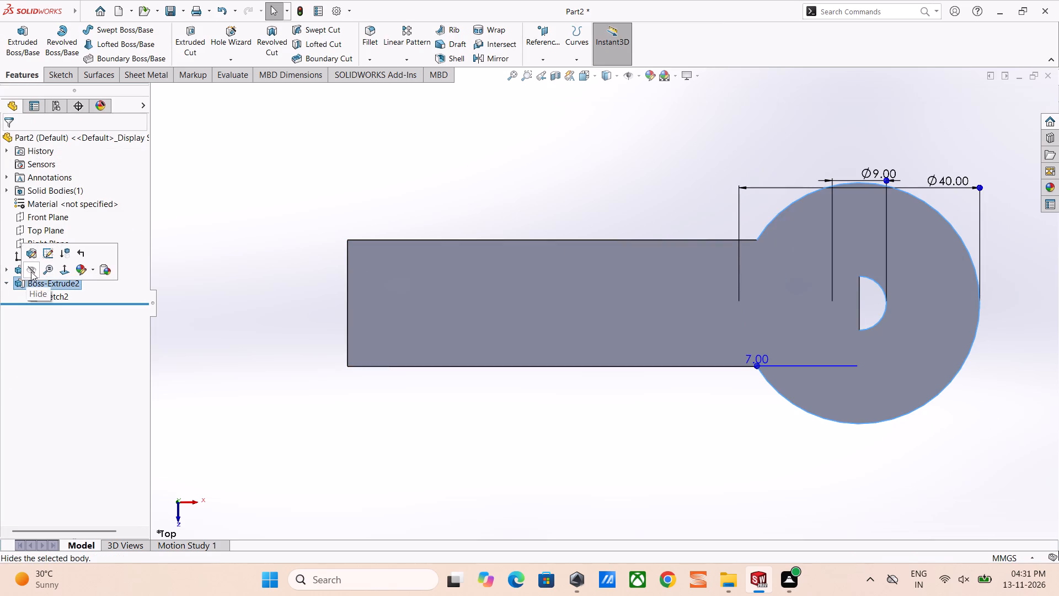
pyautogui.click(33, 255)
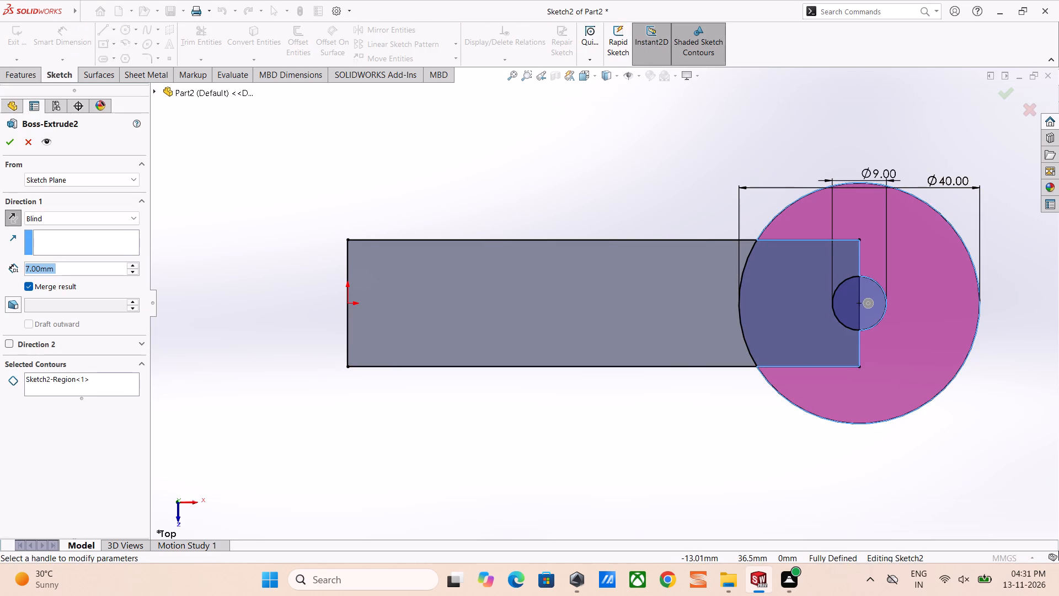
pyautogui.click(853, 300)
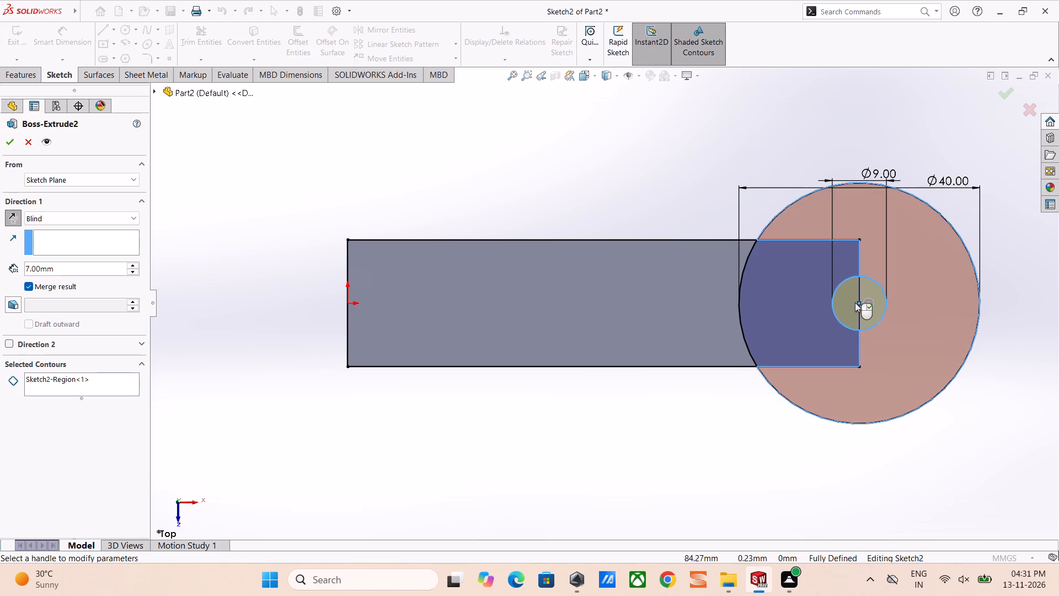
pyautogui.moveTo(947, 289); pyautogui.dragTo(942, 137, button='middle')
pyautogui.moveTo(965, 243); pyautogui.dragTo(948, 188, button='middle')
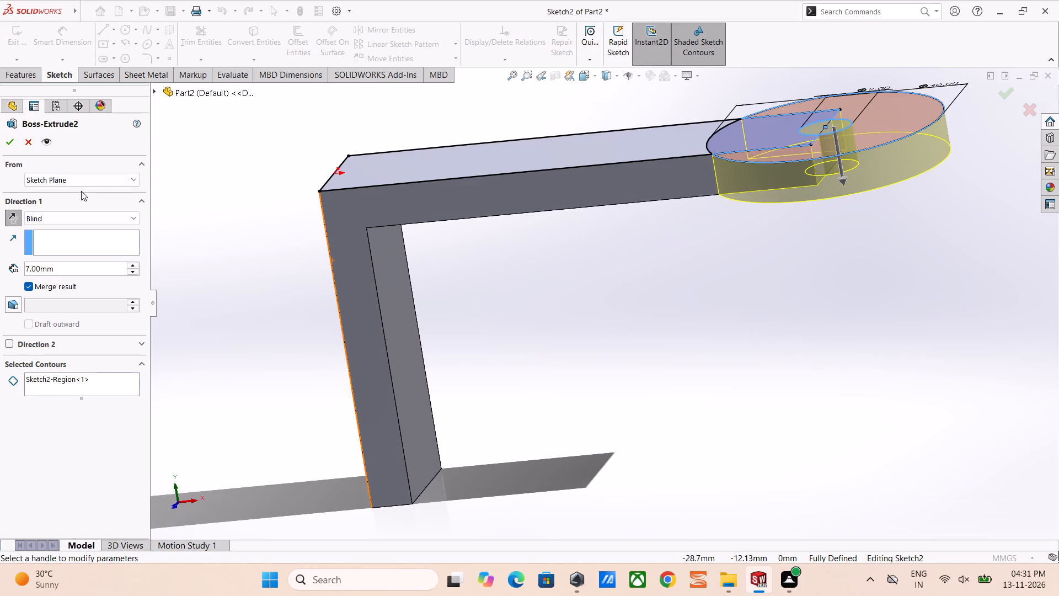
pyautogui.click(7, 143)
pyautogui.moveTo(521, 262); pyautogui.dragTo(539, 361, button='middle')
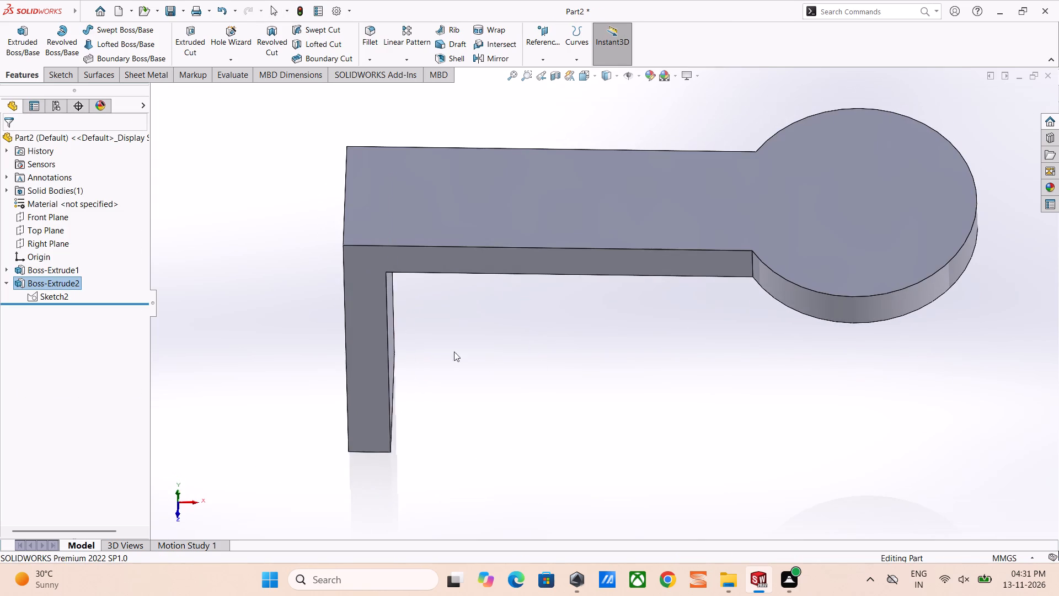
# Extrude-cut both halves of the ring sketch's 9 mm circle Blind 7 mm through the disc.
pyautogui.click(53, 296)
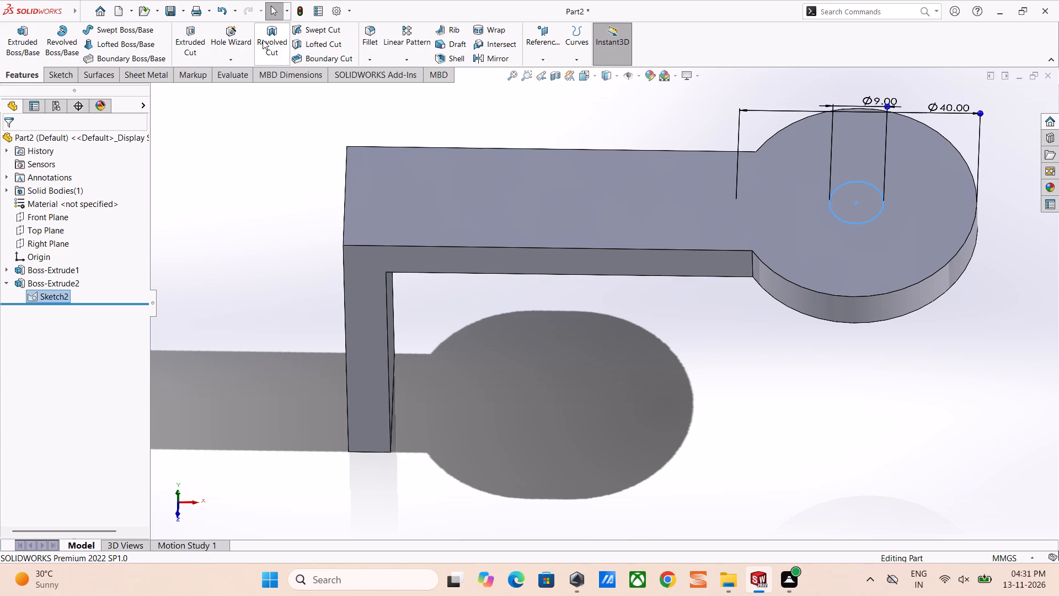
pyautogui.click(194, 50)
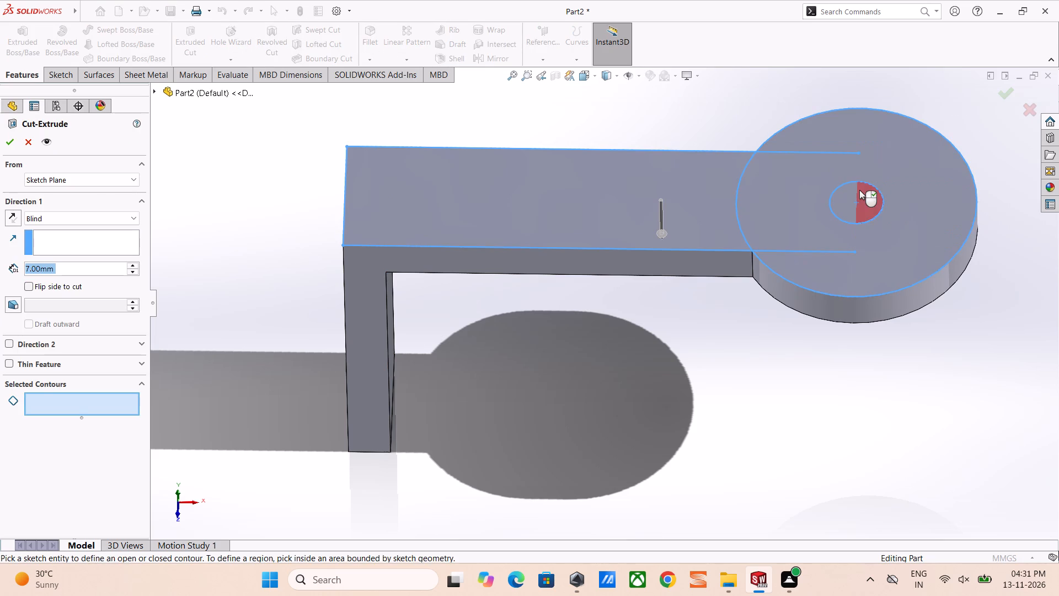
pyautogui.click(859, 190)
pyautogui.click(847, 194)
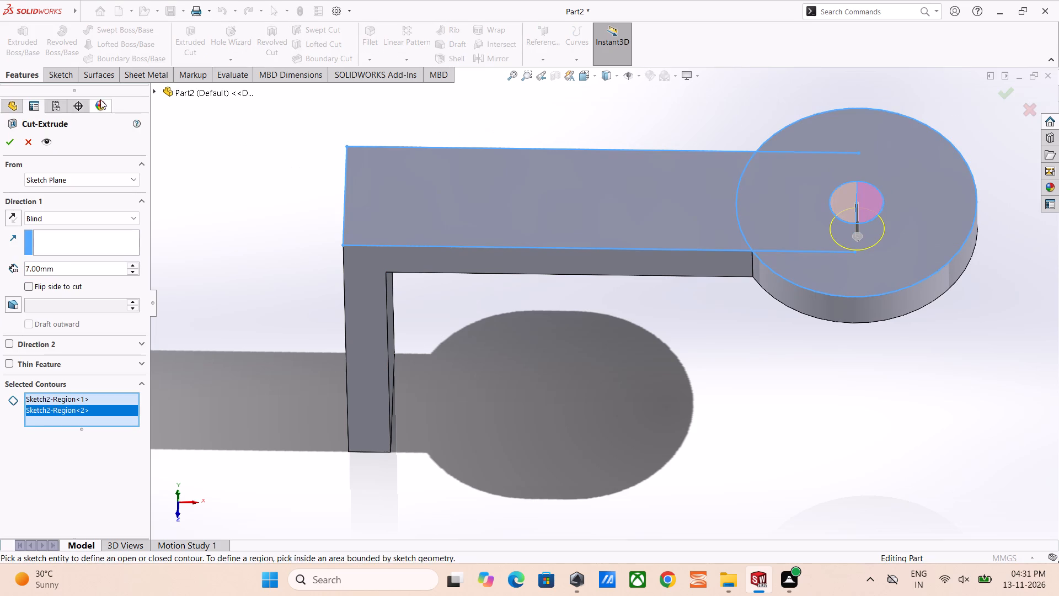
pyautogui.click(8, 140)
pyautogui.click(403, 107)
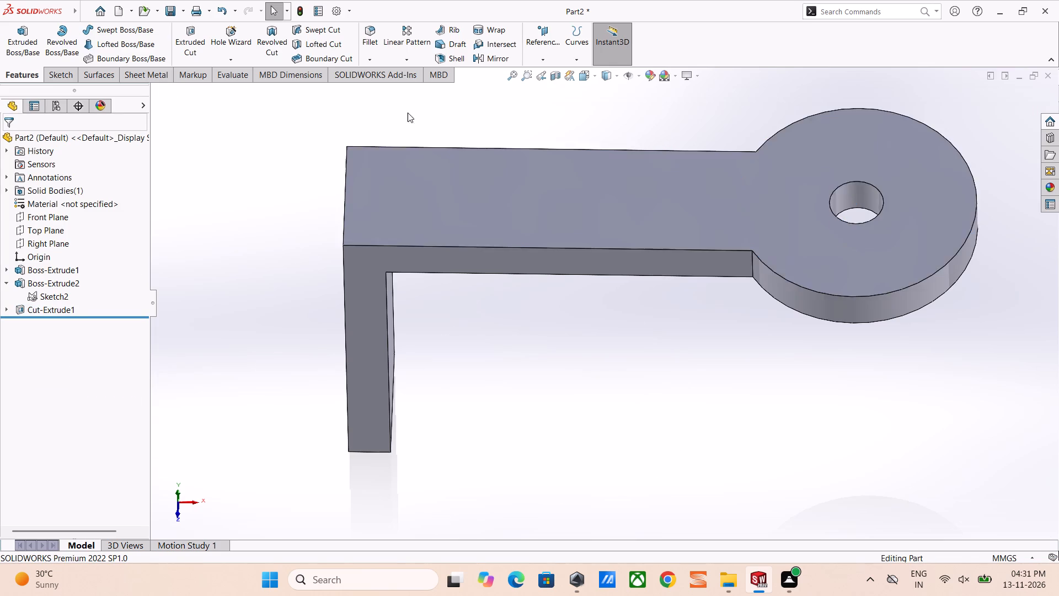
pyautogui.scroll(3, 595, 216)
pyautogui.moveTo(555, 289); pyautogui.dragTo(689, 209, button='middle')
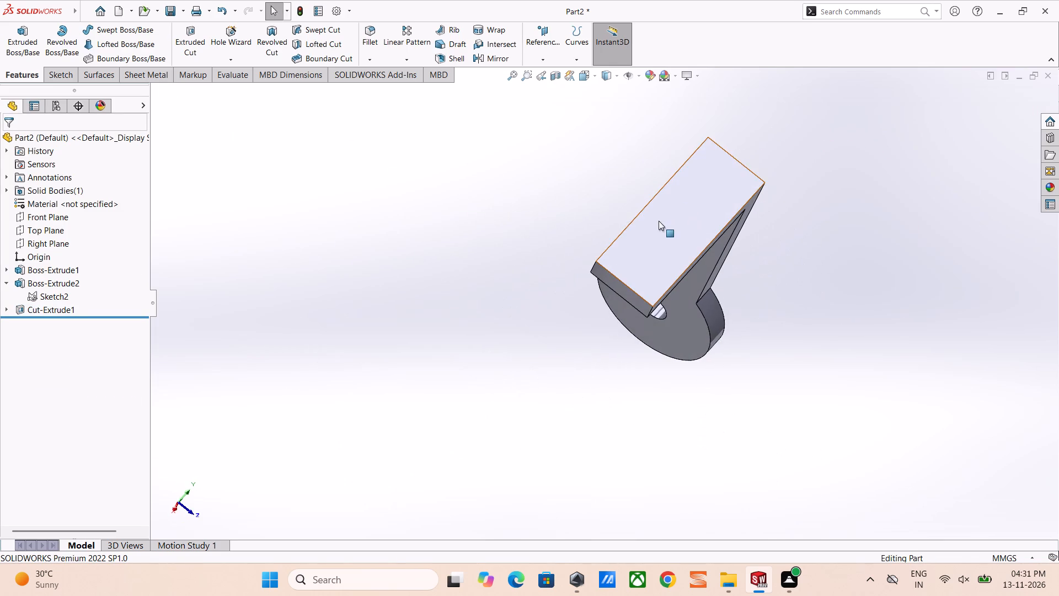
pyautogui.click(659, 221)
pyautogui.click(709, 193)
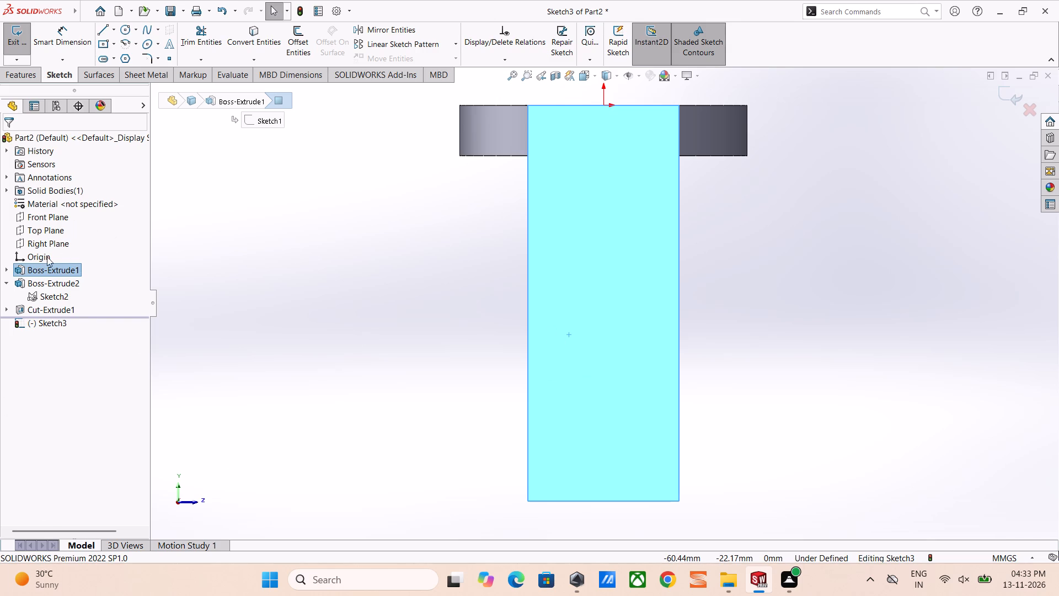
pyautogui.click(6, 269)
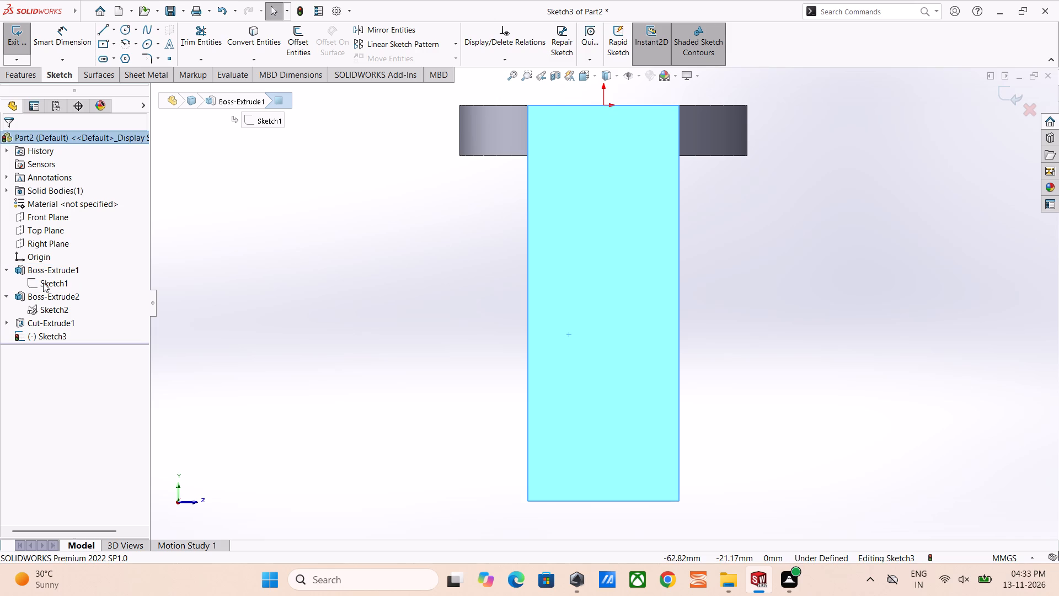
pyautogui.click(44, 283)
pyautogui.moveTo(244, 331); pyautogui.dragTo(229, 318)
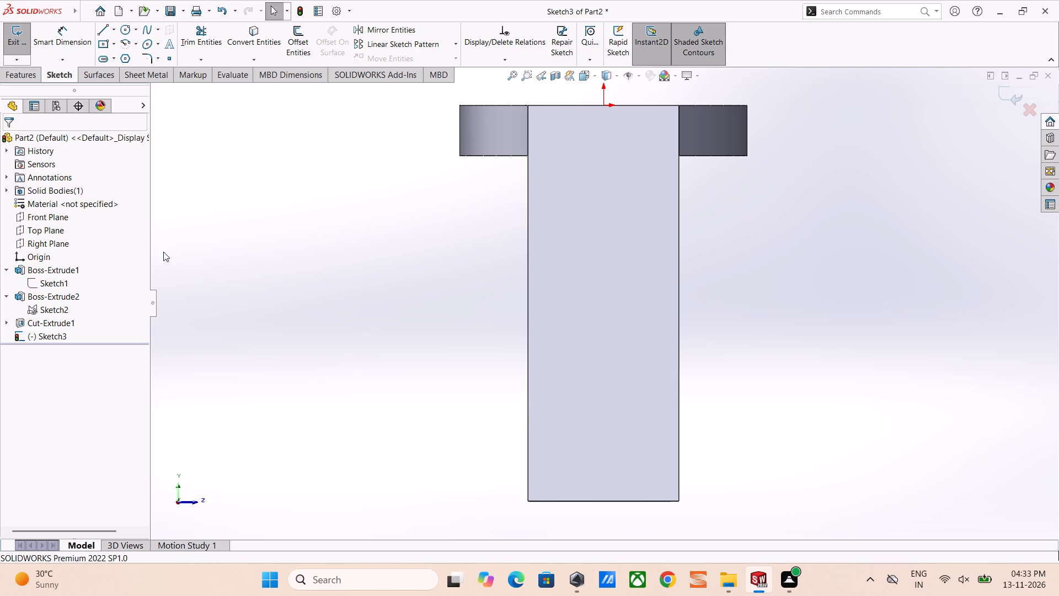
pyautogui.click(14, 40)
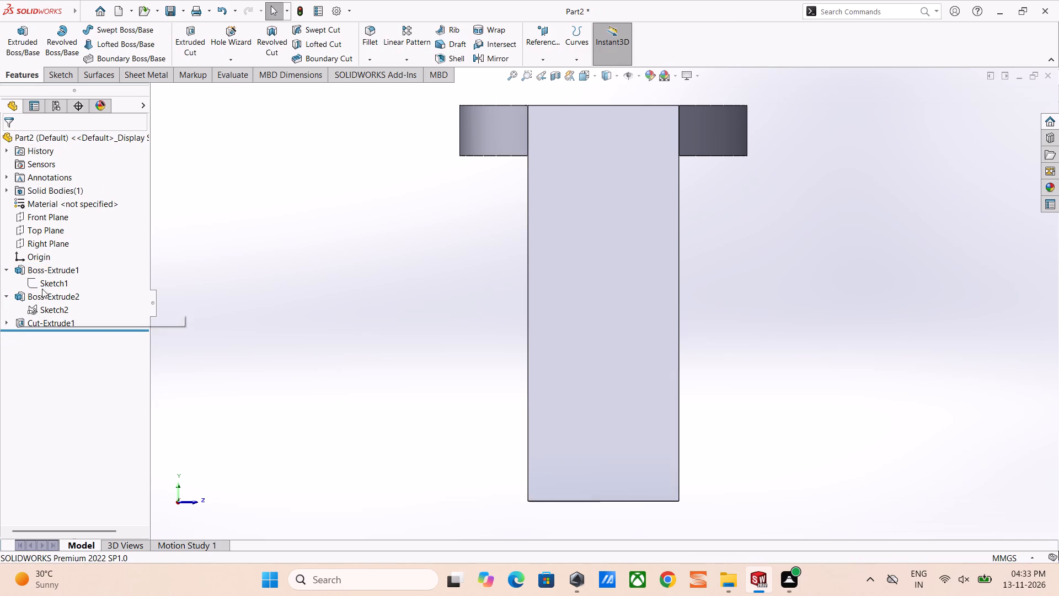
# Open the L-shaped profile sketch of the first extrusion to examine its dimensions, and exit it.
pyautogui.click(46, 280)
pyautogui.click(56, 266)
pyautogui.moveTo(224, 278); pyautogui.dragTo(223, 279)
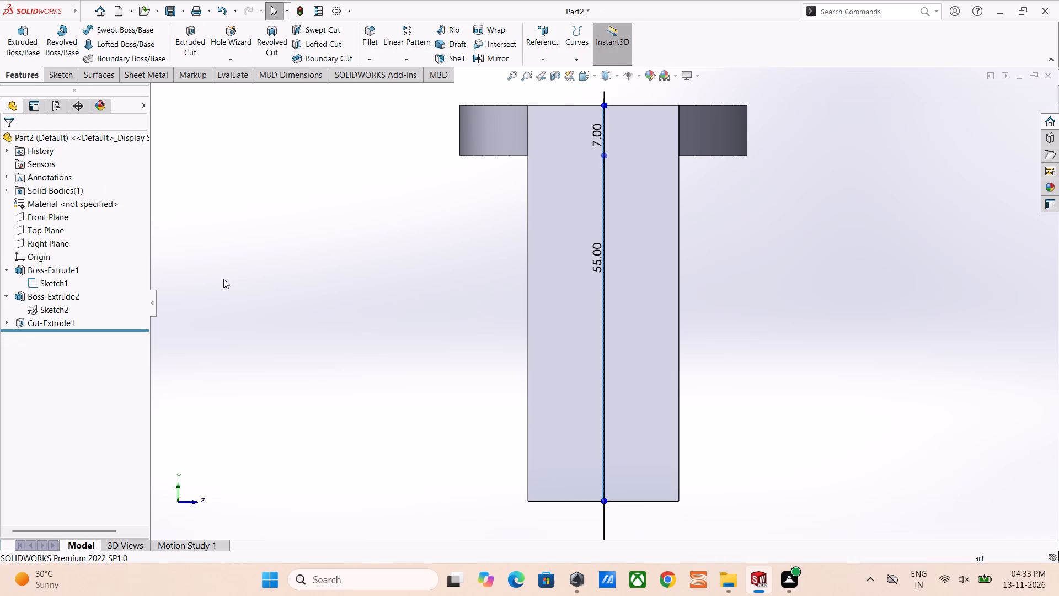
pyautogui.moveTo(223, 279); pyautogui.dragTo(215, 280)
pyautogui.click(62, 284)
pyautogui.click(75, 269)
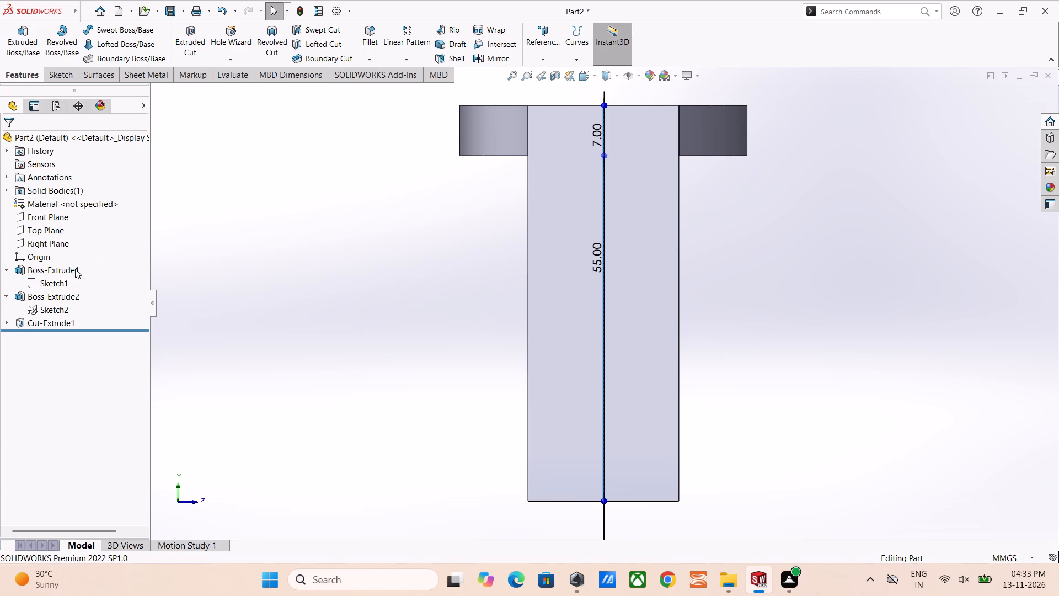
pyautogui.click(172, 304)
pyautogui.click(55, 281)
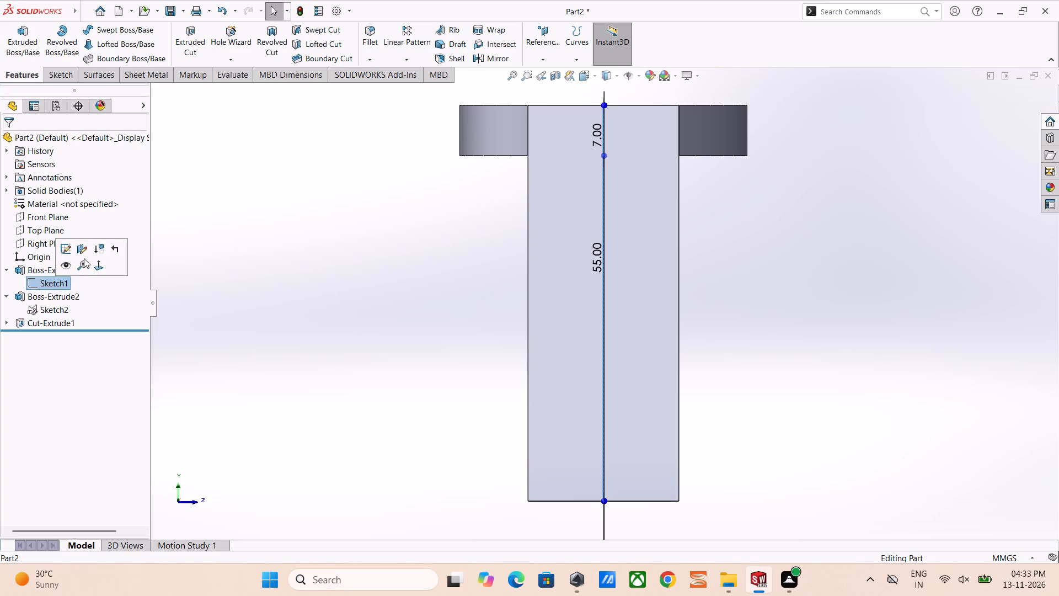
pyautogui.click(67, 250)
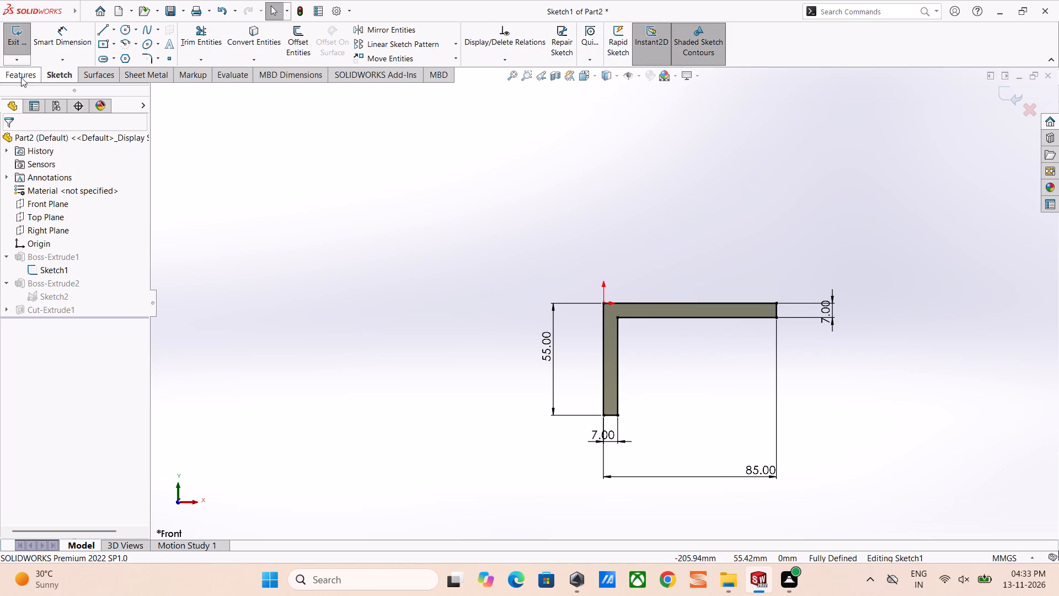
pyautogui.click(20, 50)
# On the vertical leg's outer face, sketch two concentric circles about 33 mm and 12 mm in diameter, centred on the bottom edge's midpoint.
pyautogui.moveTo(492, 300); pyautogui.dragTo(545, 318, button='middle')
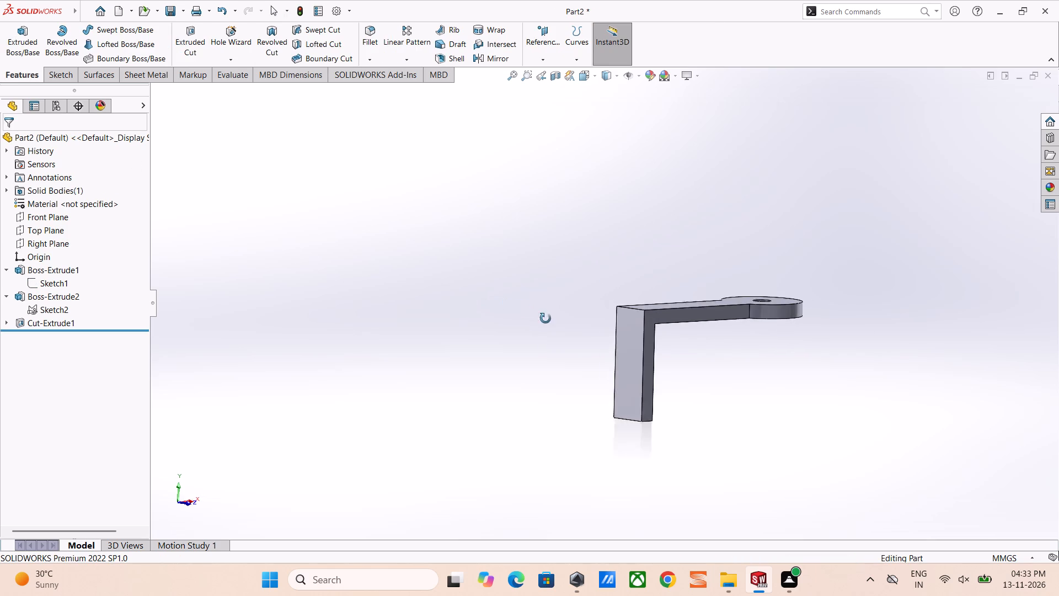
pyautogui.moveTo(545, 318); pyautogui.dragTo(560, 324, button='middle')
pyautogui.click(649, 375)
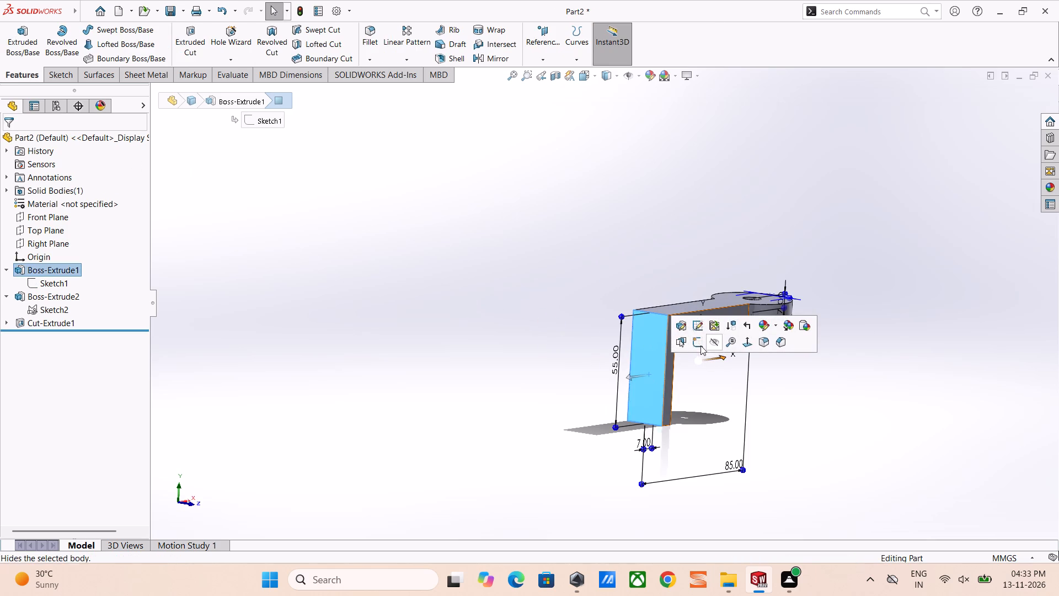
pyautogui.click(697, 343)
pyautogui.moveTo(779, 343); pyautogui.dragTo(752, 339, button='right')
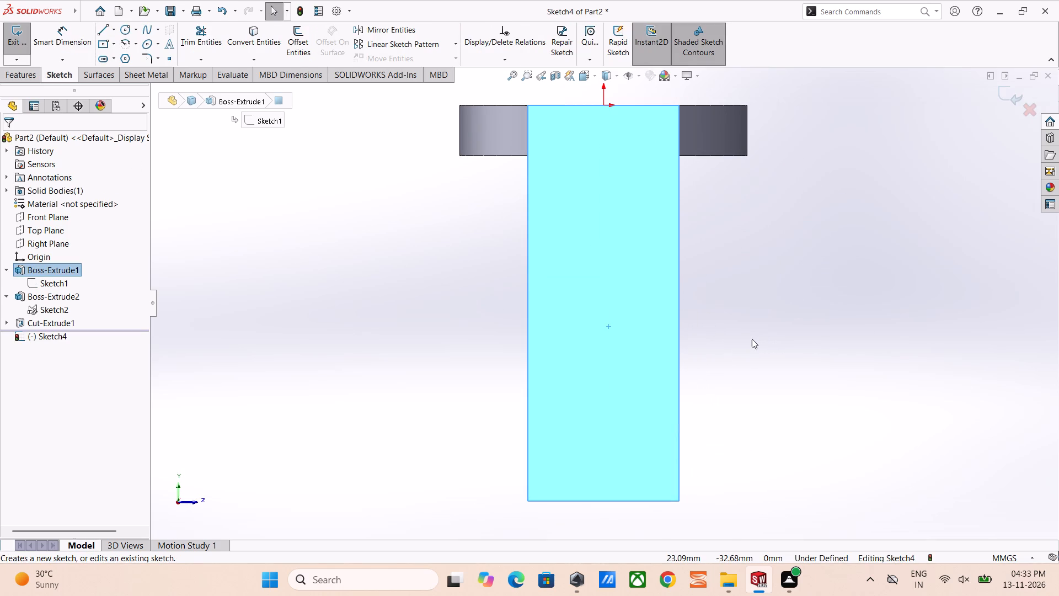
pyautogui.moveTo(752, 339); pyautogui.dragTo(847, 354, button='right')
pyautogui.scroll(3, 752, 398)
pyautogui.scroll(-4, 643, 419)
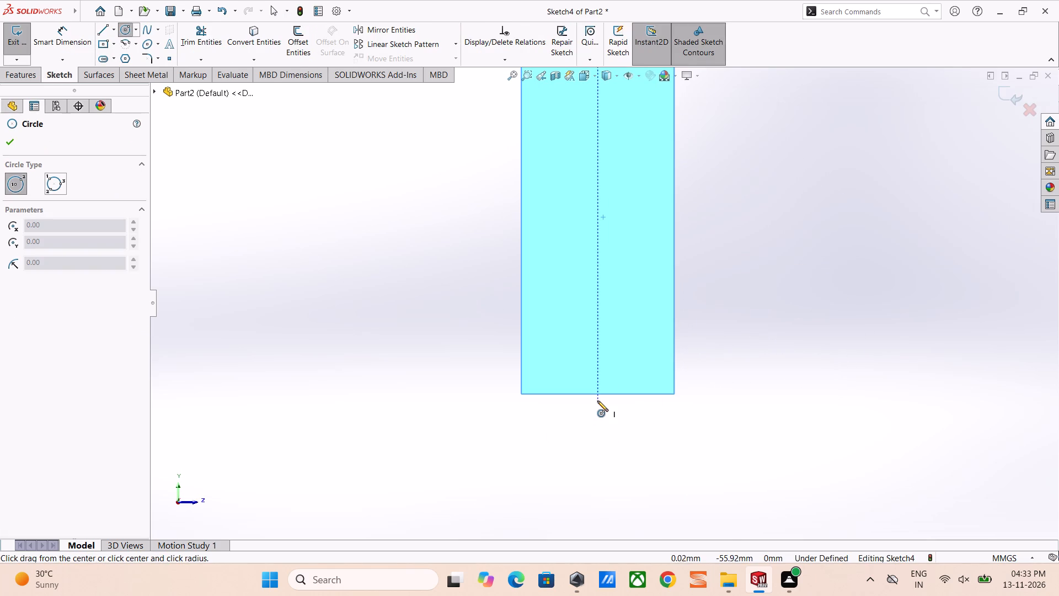
pyautogui.click(597, 393)
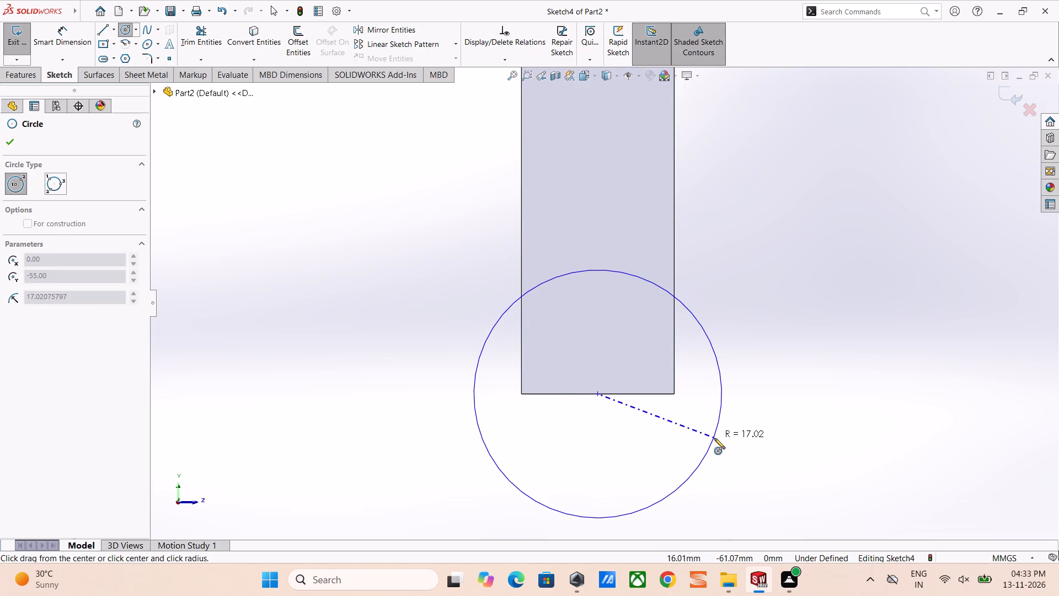
pyautogui.click(710, 438)
pyautogui.click(599, 395)
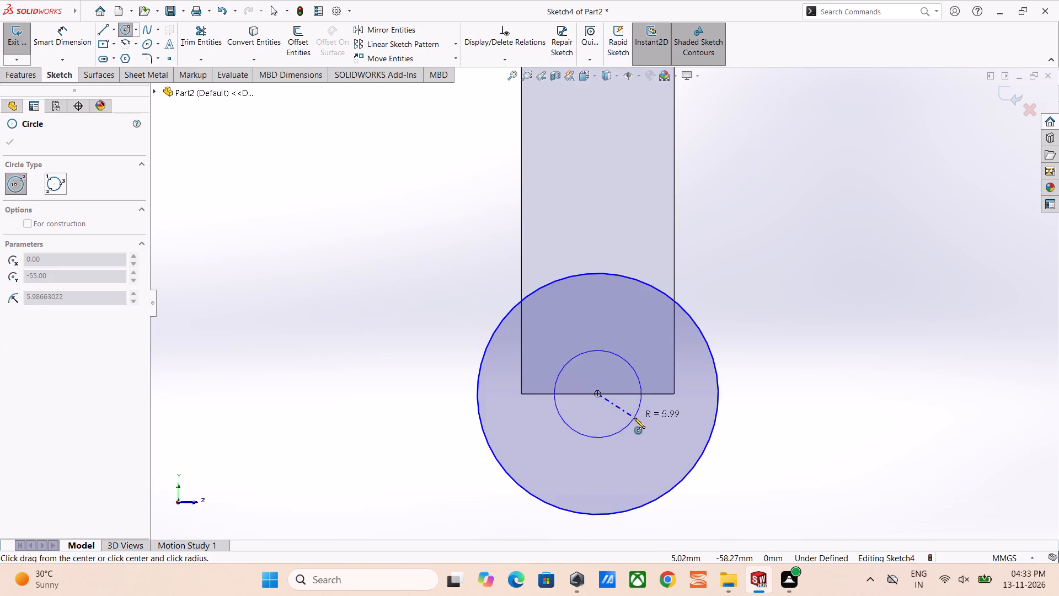
pyautogui.click(635, 418)
# Dimension the inner circle to 18 mm diameter and the outer circle to 40 mm diameter.
pyautogui.moveTo(852, 390); pyautogui.dragTo(789, 274, button='right')
pyautogui.click(633, 368)
pyautogui.click(761, 296)
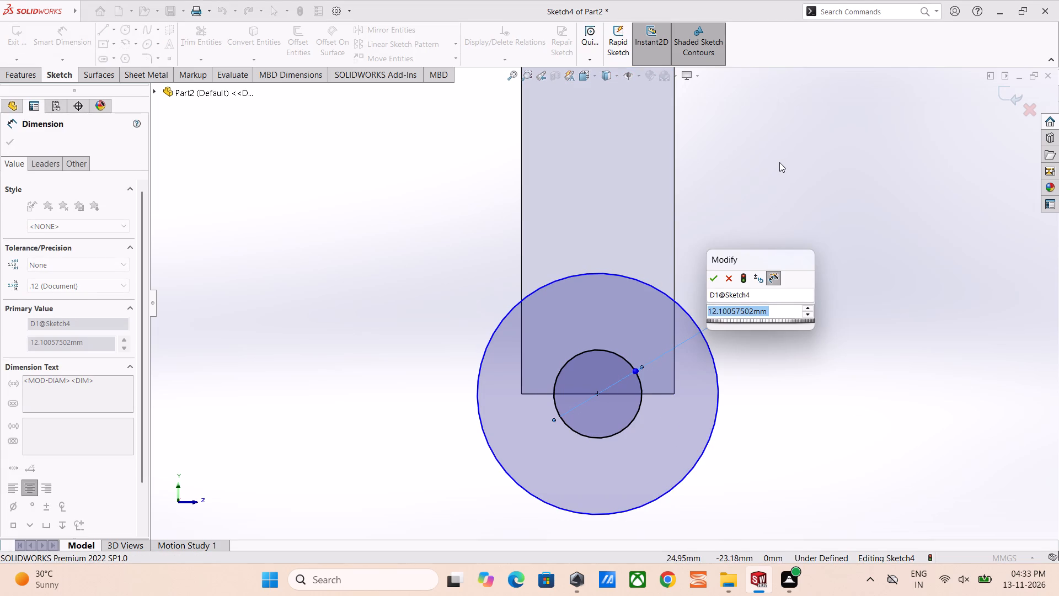
pyautogui.write('9*2')
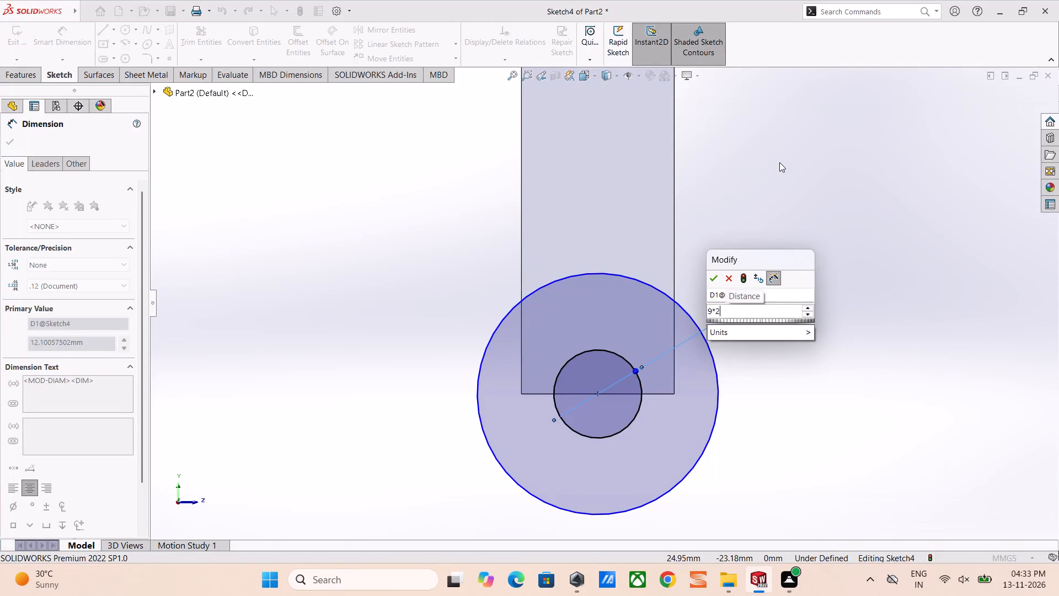
pyautogui.press('Return')
pyautogui.click(715, 409)
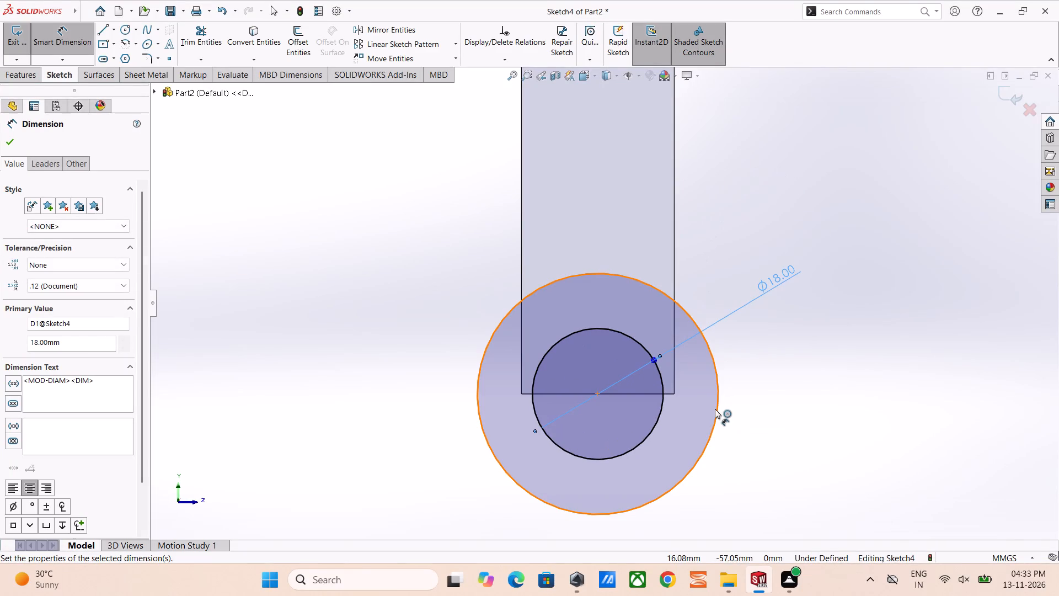
pyautogui.click(765, 409)
pyautogui.hscroll(-2, 765, 408)
pyautogui.hscroll(1, 765, 408)
pyautogui.press('2')
pyautogui.hscroll(-1, 765, 408)
pyautogui.hscroll(1, 765, 408)
pyautogui.press('0')
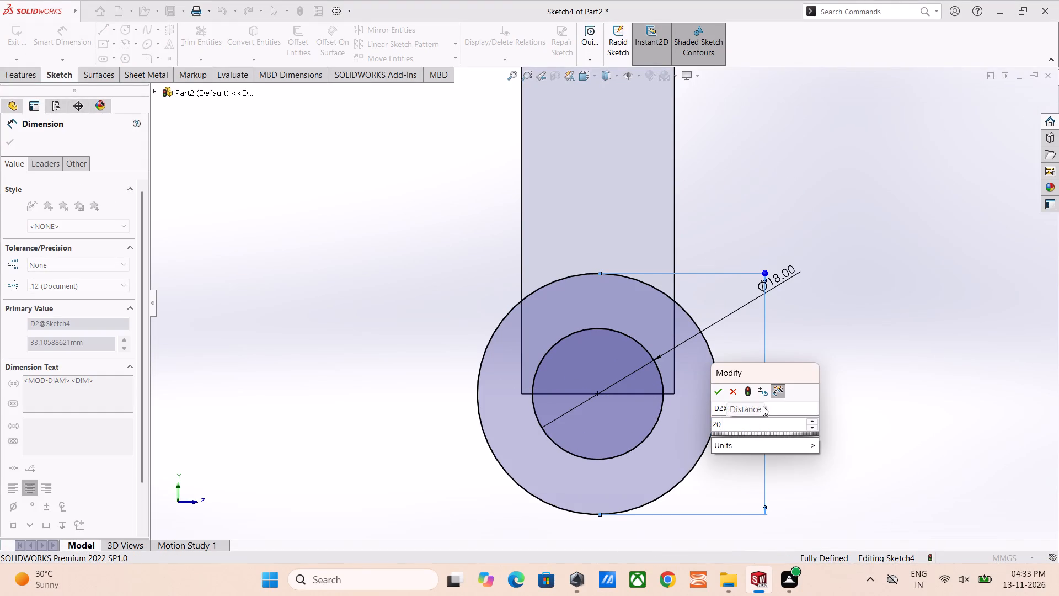
pyautogui.press('*')
pyautogui.press('2')
pyautogui.press('Return')
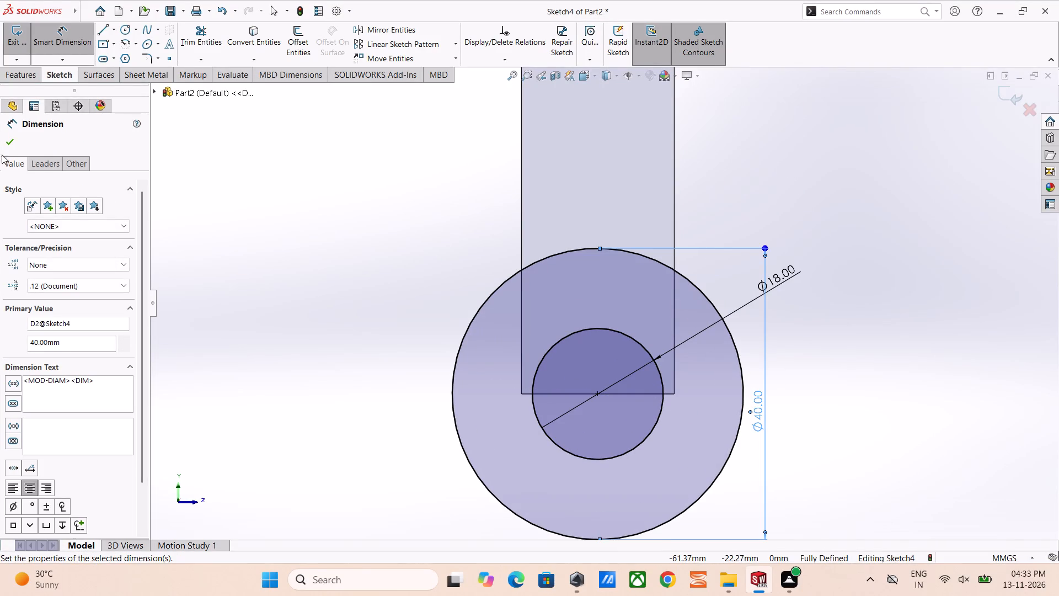
pyautogui.click(2, 146)
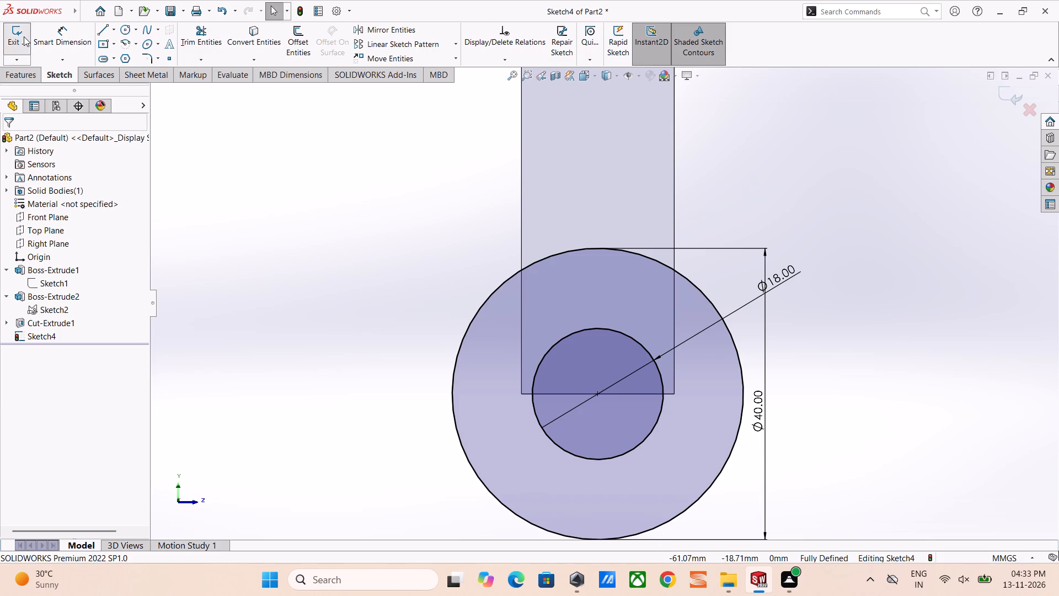
# Extrude the flange ring sketch Blind 7 mm, reversed toward the leg's thickness and merged with the body.
pyautogui.click(18, 74)
pyautogui.click(17, 49)
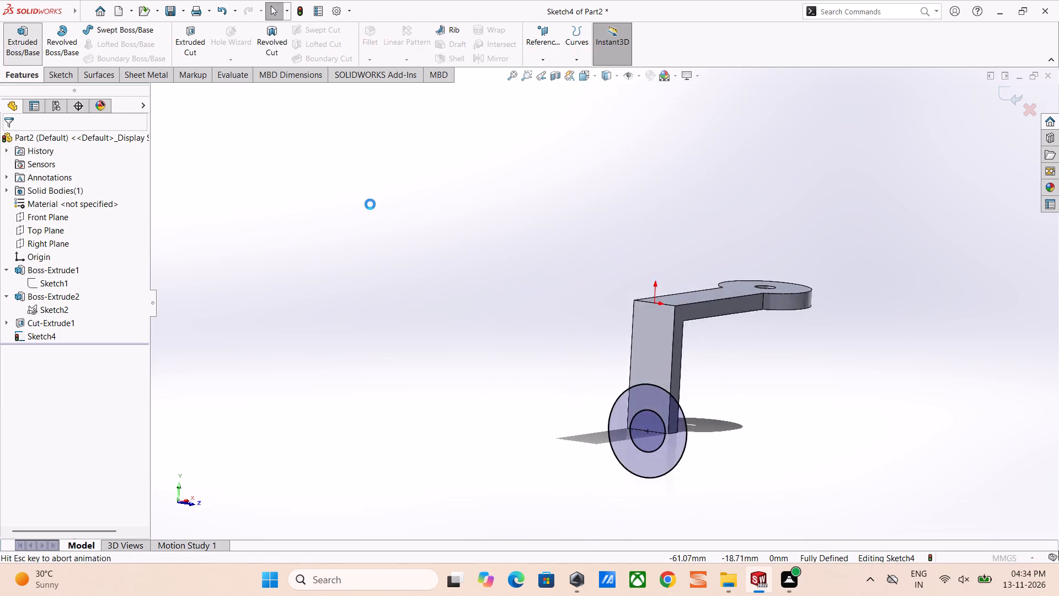
pyautogui.moveTo(371, 205); pyautogui.dragTo(314, 203, button='middle')
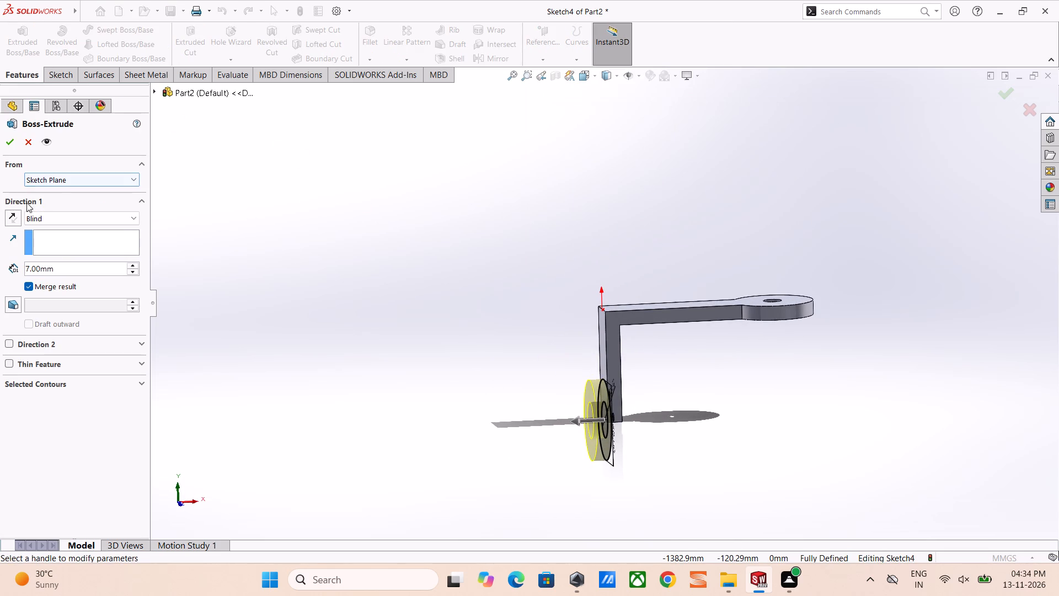
pyautogui.click(17, 220)
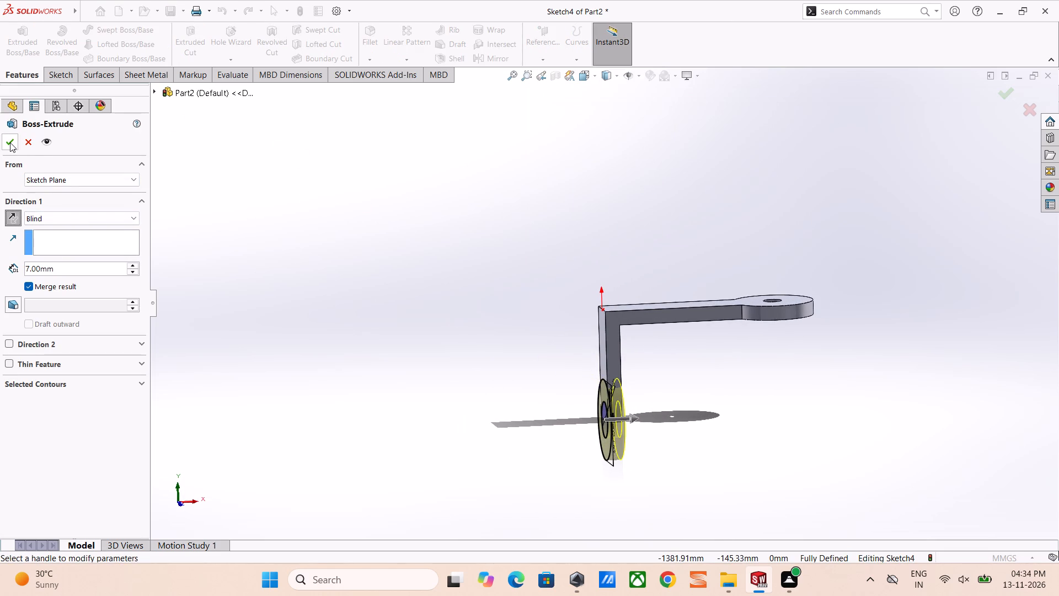
pyautogui.click(10, 142)
pyautogui.moveTo(384, 278); pyautogui.dragTo(459, 226, button='middle')
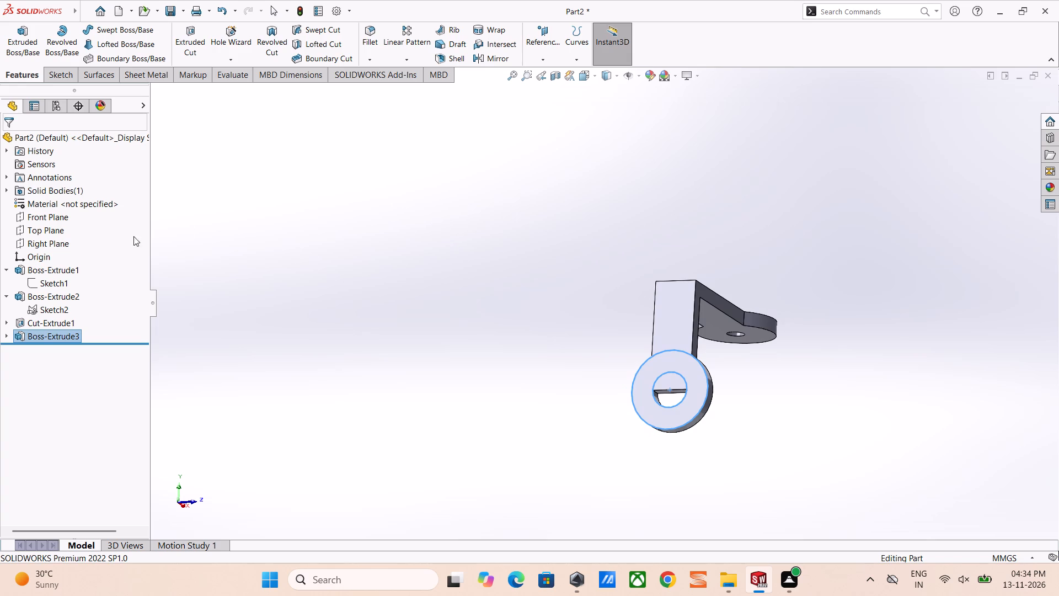
# Cut-extrude the leftover half-disc region inside the lower flange's inner circle Blind 7 mm, reusing the flange ring sketch.
pyautogui.click(7, 337)
pyautogui.click(34, 345)
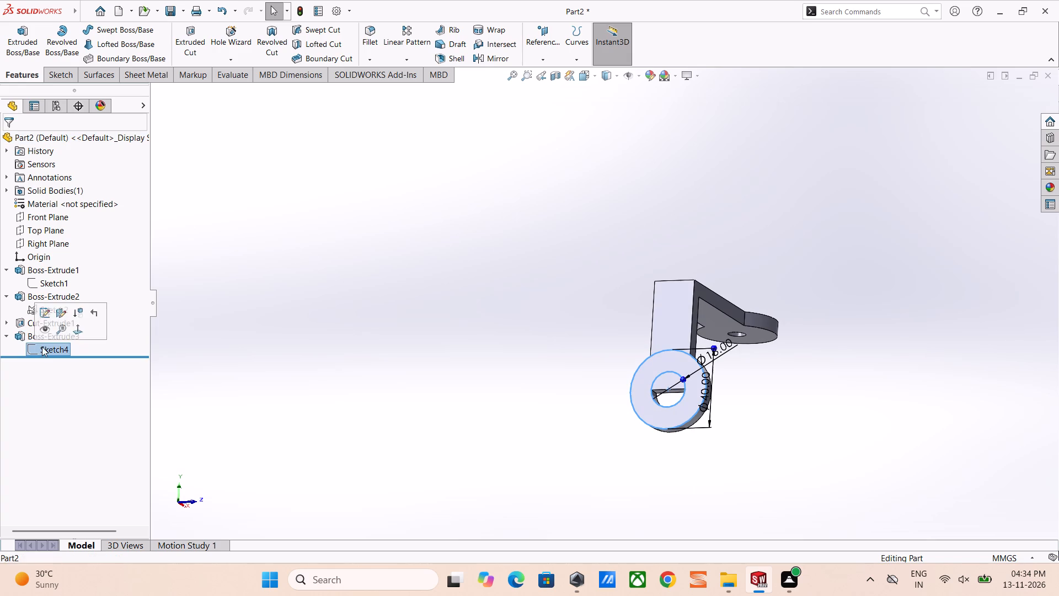
pyautogui.click(193, 45)
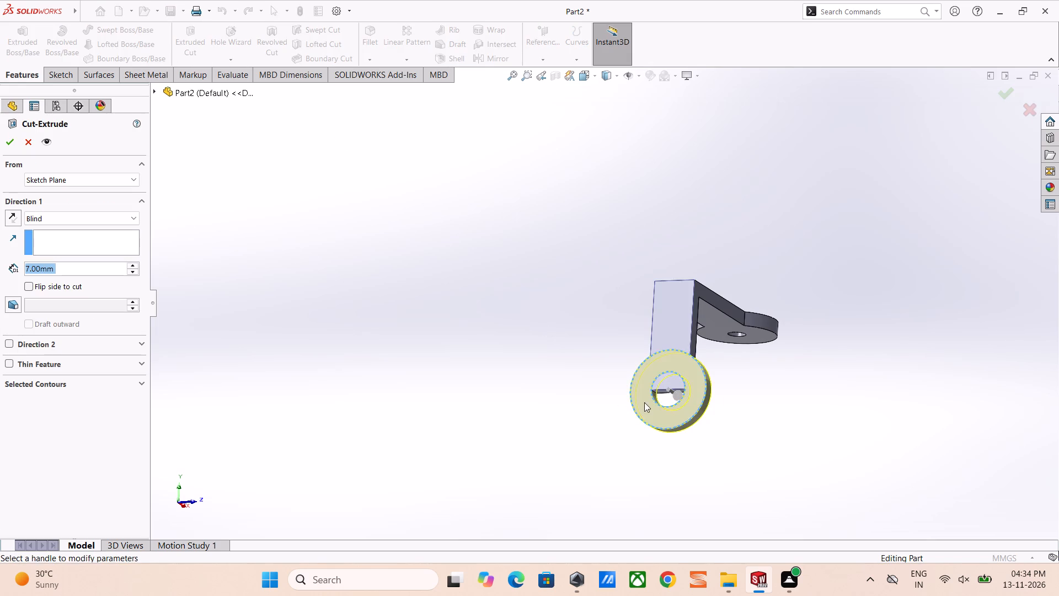
pyautogui.scroll(-5, 668, 390)
pyautogui.click(643, 343)
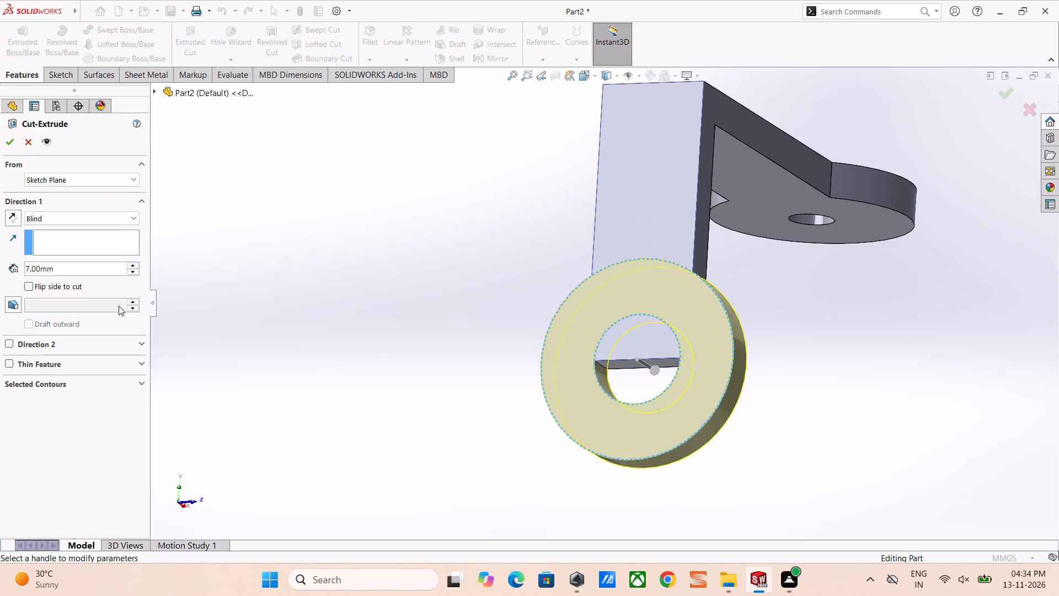
pyautogui.click(108, 384)
pyautogui.click(98, 402)
pyautogui.rightClick(98, 402)
pyautogui.click(132, 422)
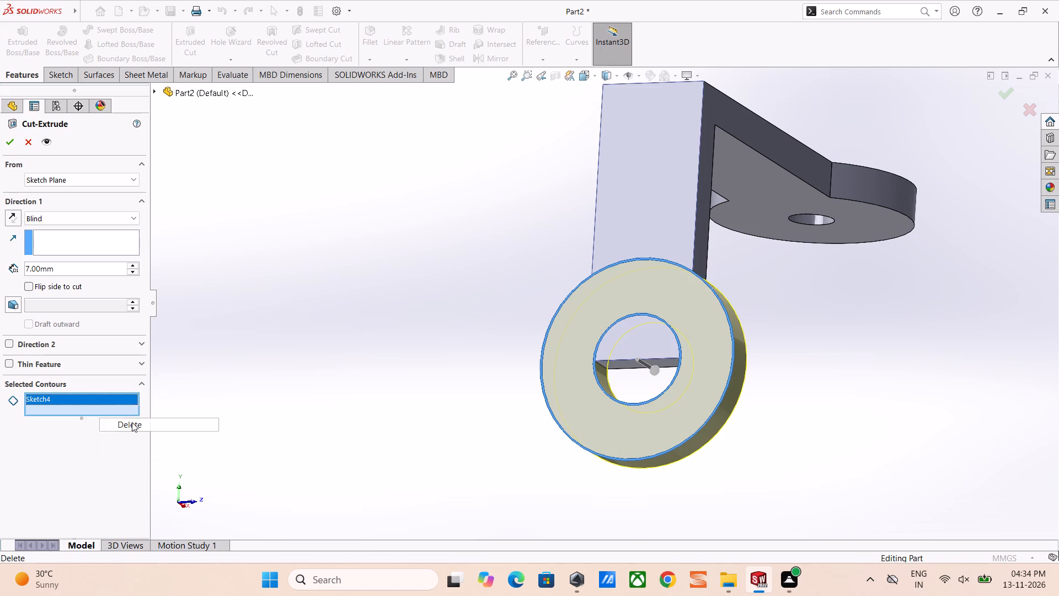
pyautogui.click(629, 335)
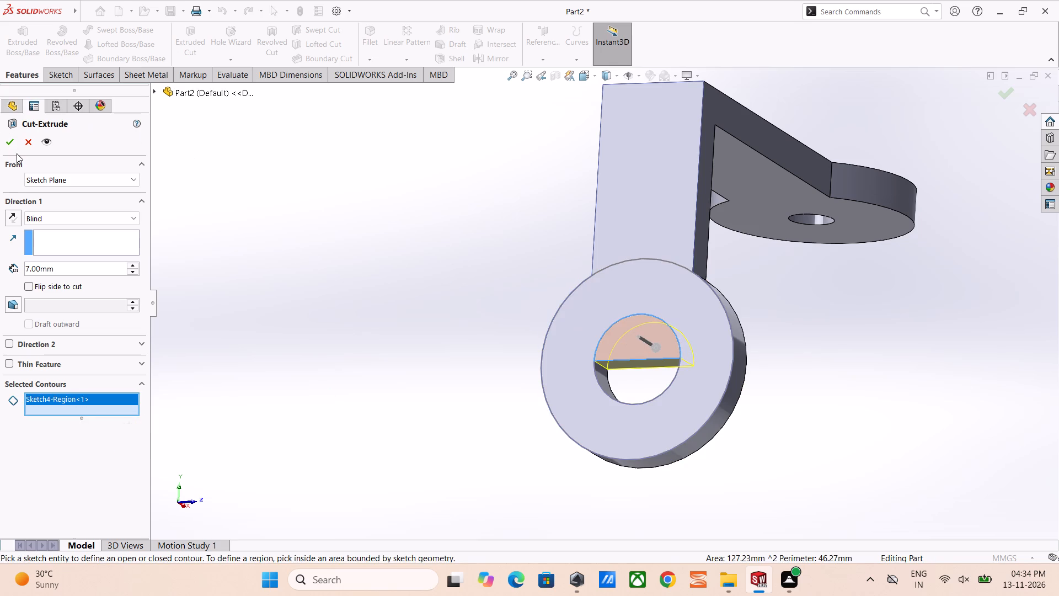
pyautogui.click(11, 145)
pyautogui.click(347, 227)
pyautogui.scroll(5, 575, 187)
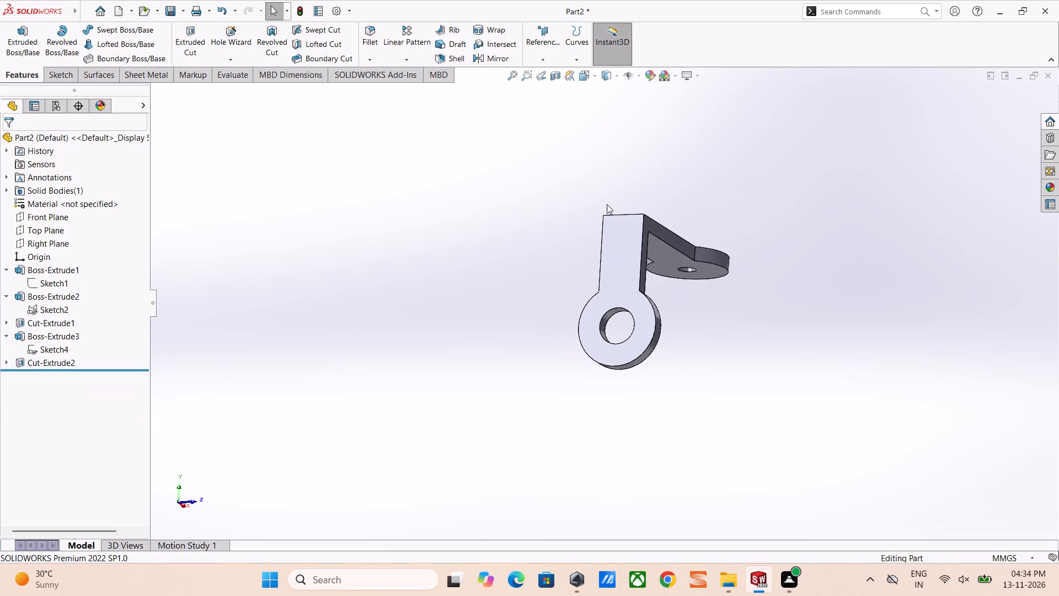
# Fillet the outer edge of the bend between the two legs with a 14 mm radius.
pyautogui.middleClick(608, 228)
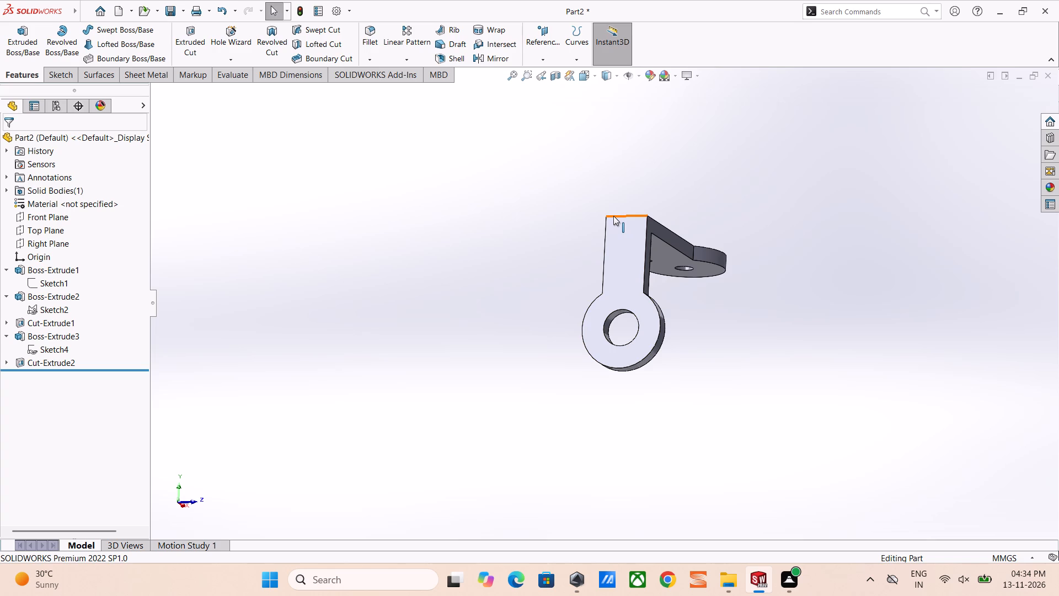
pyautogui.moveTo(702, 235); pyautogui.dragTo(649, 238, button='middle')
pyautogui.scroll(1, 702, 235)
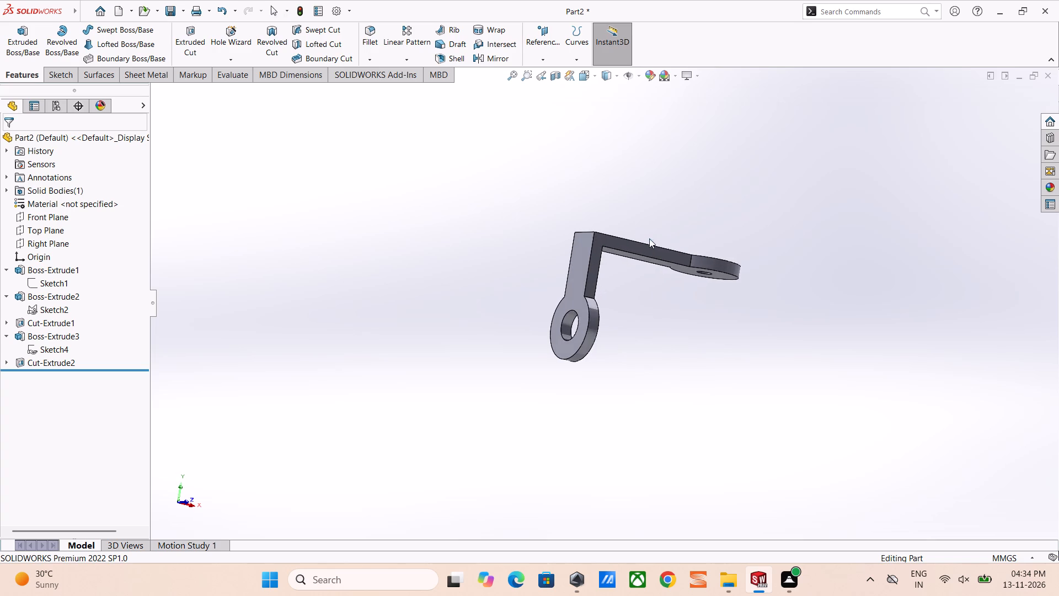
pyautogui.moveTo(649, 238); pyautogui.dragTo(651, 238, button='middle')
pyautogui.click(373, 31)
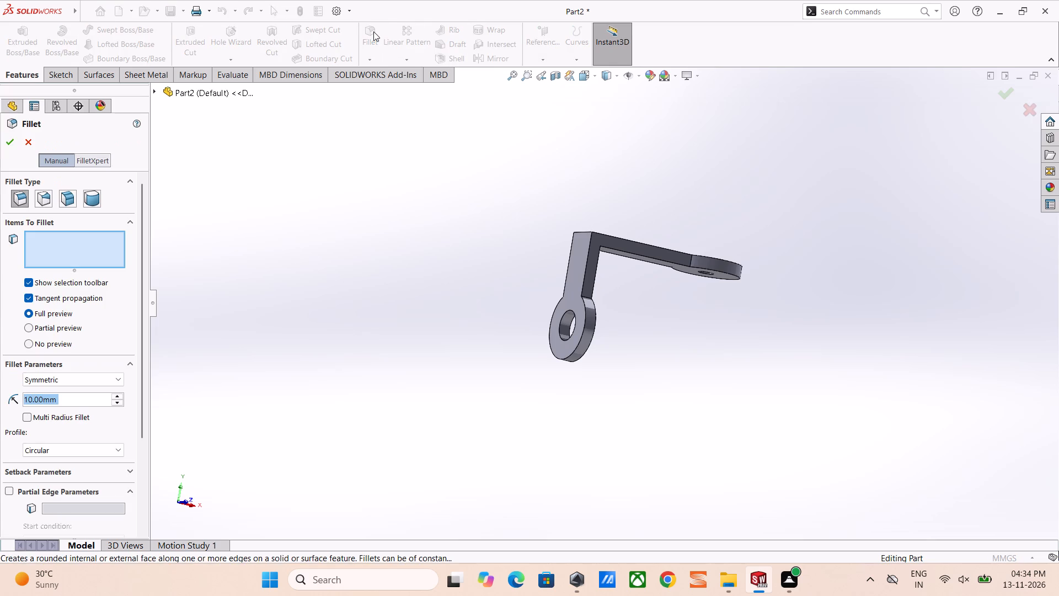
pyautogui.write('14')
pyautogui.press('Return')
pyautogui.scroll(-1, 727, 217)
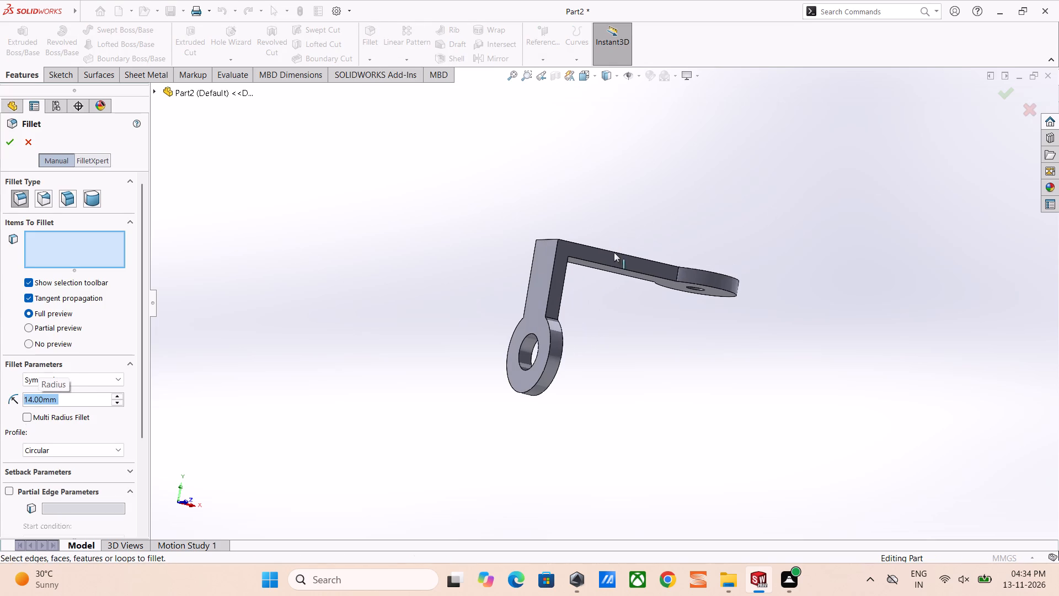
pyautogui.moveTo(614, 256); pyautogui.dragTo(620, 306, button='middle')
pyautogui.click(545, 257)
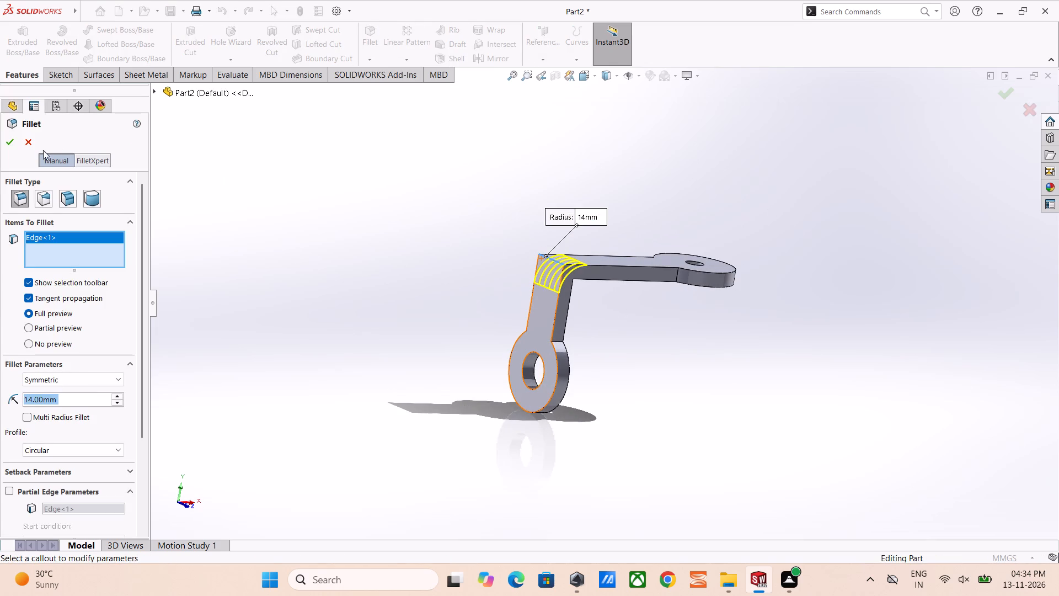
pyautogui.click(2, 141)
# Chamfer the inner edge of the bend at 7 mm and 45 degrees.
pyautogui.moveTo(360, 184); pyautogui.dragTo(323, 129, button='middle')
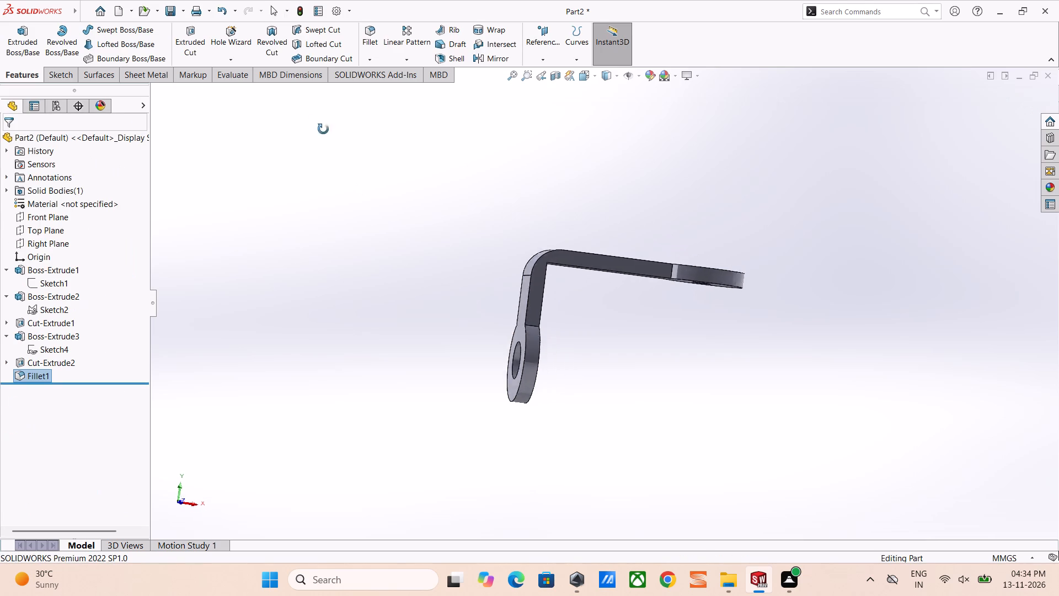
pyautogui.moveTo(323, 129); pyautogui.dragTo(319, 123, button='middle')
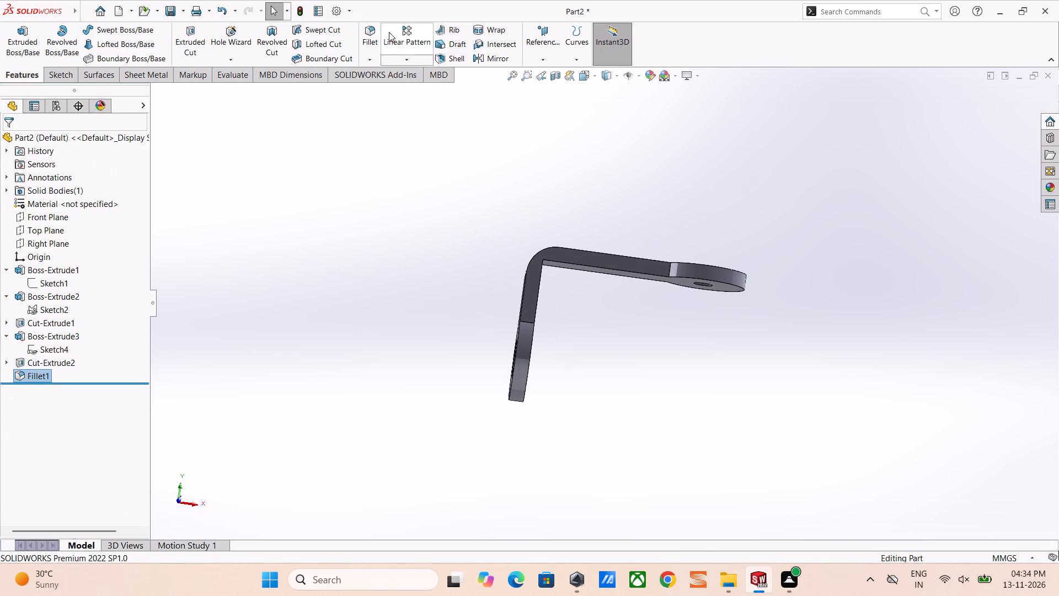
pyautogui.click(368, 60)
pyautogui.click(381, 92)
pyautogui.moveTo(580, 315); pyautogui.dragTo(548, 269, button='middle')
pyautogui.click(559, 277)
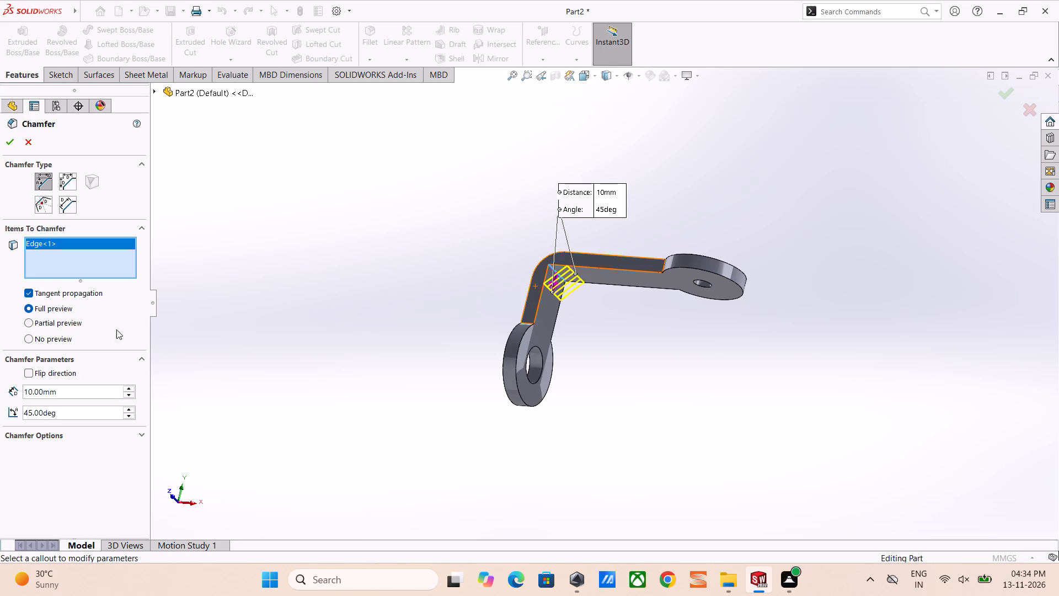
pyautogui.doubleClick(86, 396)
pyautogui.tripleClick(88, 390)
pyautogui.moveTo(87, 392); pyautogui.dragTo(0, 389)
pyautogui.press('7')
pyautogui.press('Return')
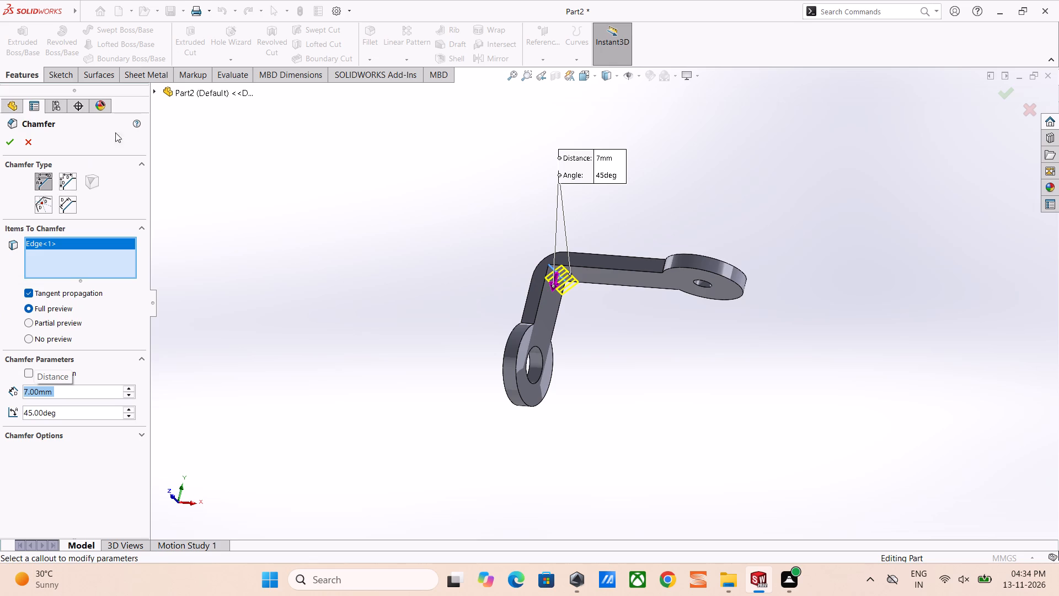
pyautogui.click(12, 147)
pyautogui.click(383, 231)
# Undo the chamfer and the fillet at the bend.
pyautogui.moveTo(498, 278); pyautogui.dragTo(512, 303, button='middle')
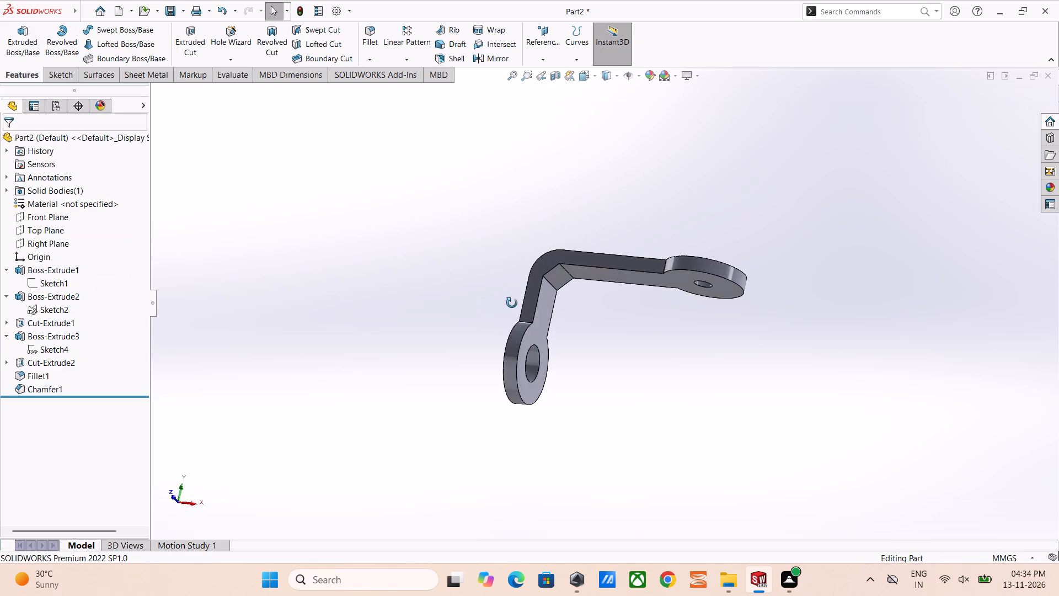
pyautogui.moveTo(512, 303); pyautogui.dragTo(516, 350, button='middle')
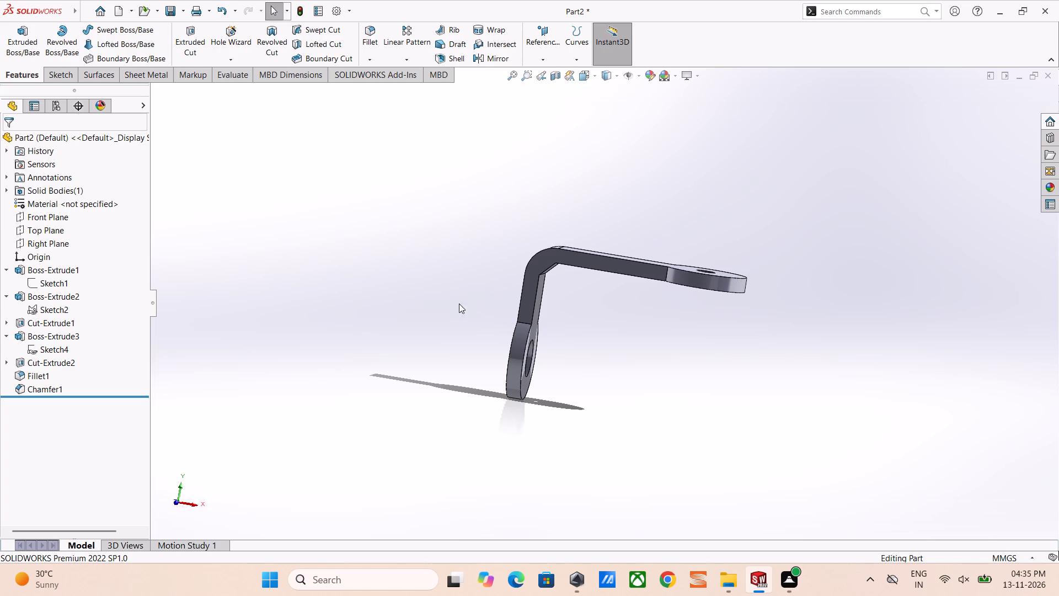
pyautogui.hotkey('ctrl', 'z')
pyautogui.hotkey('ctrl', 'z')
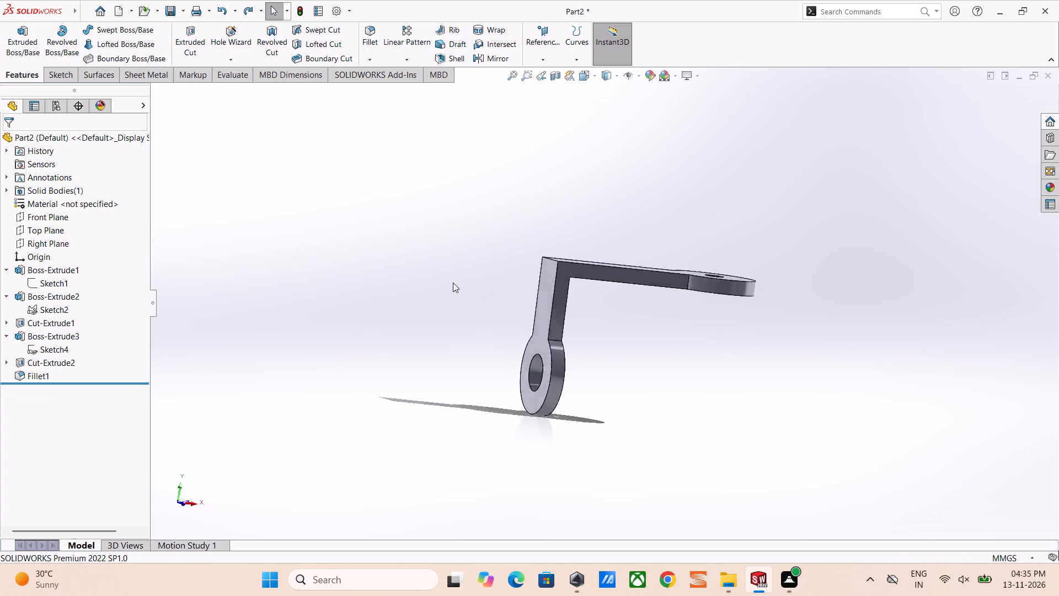
# Edit the L-shaped profile sketch of the first extrusion and apply 14 mm sketch fillets to its outer and inner bend corners.
pyautogui.click(29, 282)
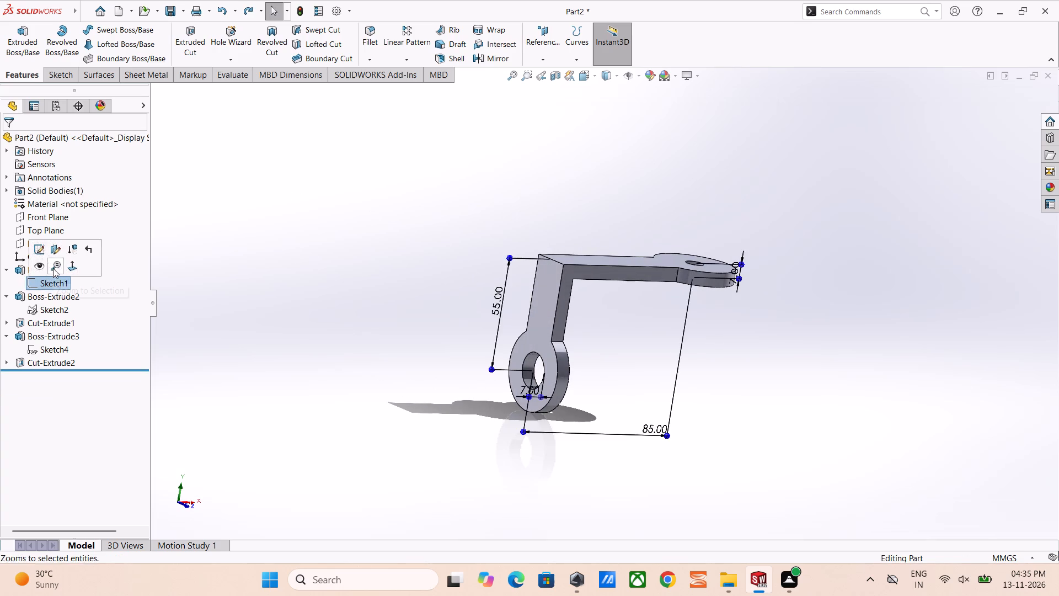
pyautogui.click(39, 254)
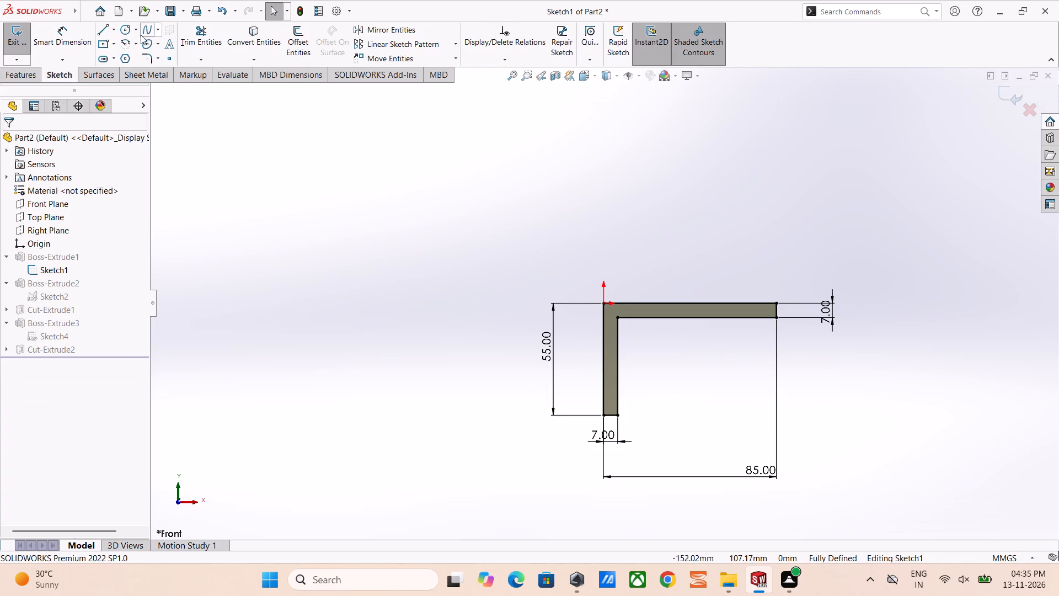
pyautogui.click(142, 60)
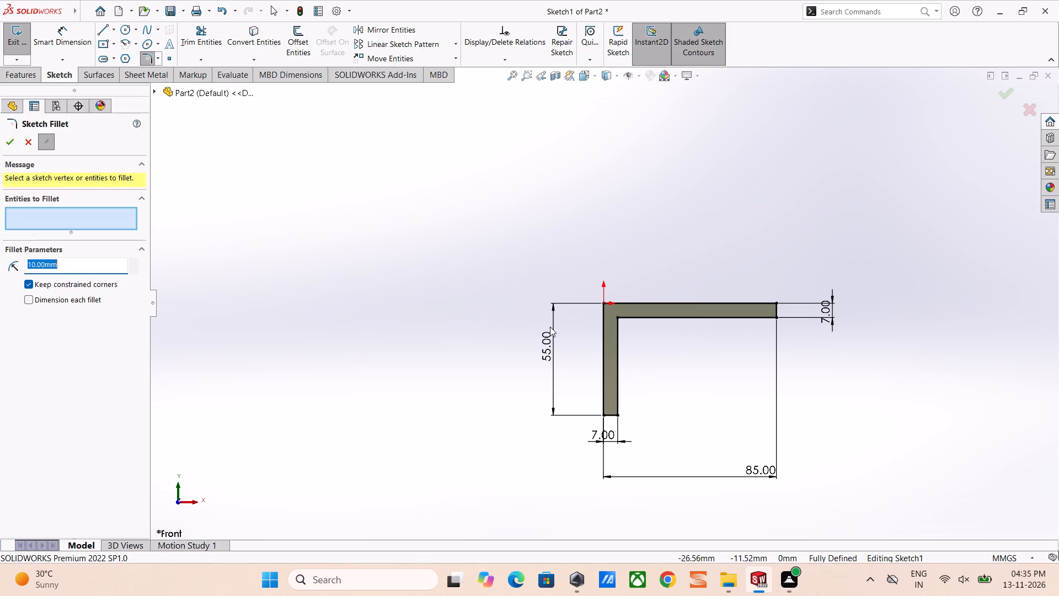
pyautogui.doubleClick(94, 268)
pyautogui.click(97, 271)
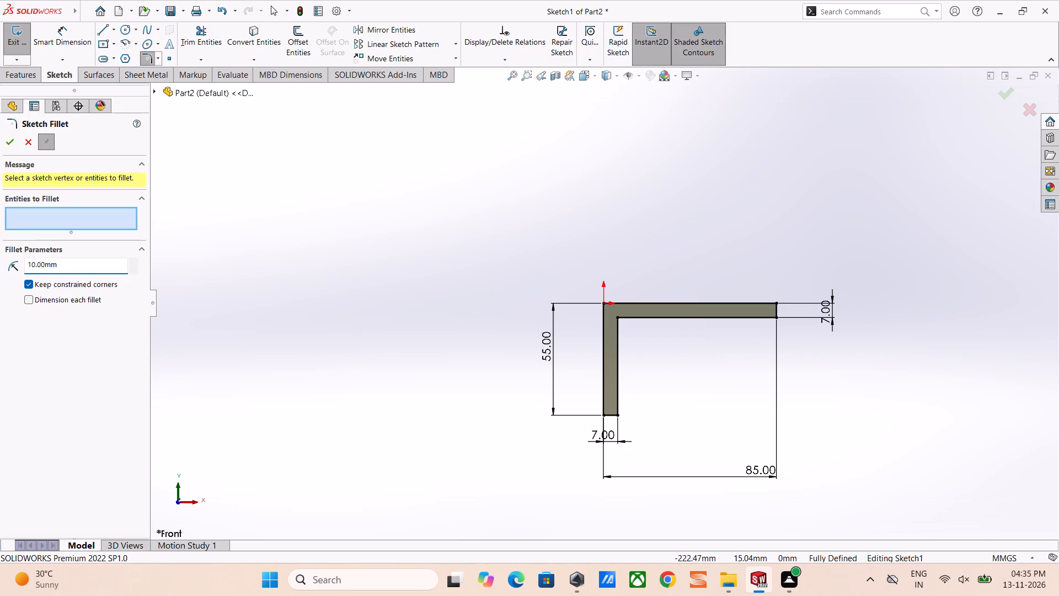
pyautogui.click(94, 271)
pyautogui.moveTo(81, 263); pyautogui.dragTo(2, 270)
pyautogui.press('BackSpace')
pyautogui.write('14')
pyautogui.press('Return')
pyautogui.click(606, 305)
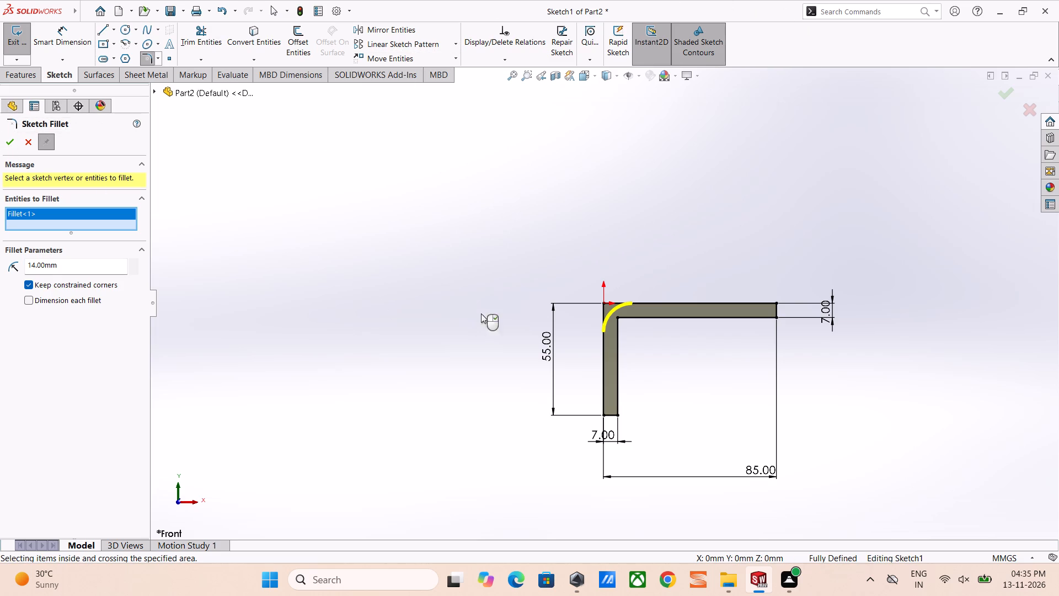
pyautogui.scroll(-1, 667, 349)
pyautogui.moveTo(677, 350); pyautogui.dragTo(643, 331, button='middle')
pyautogui.moveTo(606, 318); pyautogui.dragTo(665, 345, button='middle')
pyautogui.moveTo(596, 313); pyautogui.dragTo(604, 324, button='middle')
pyautogui.scroll(-1, 600, 320)
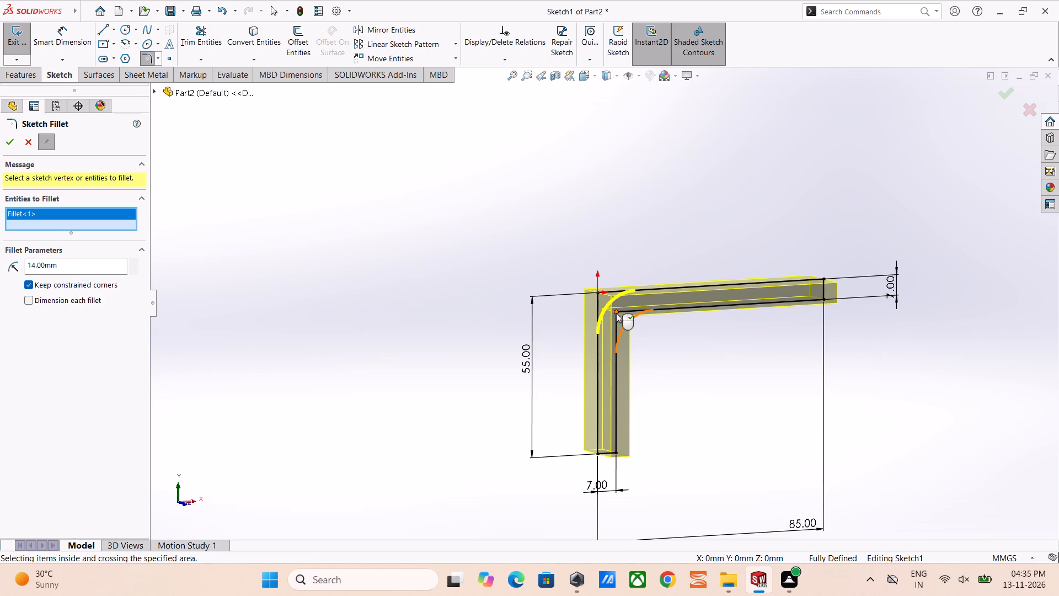
pyautogui.click(616, 313)
pyautogui.click(6, 143)
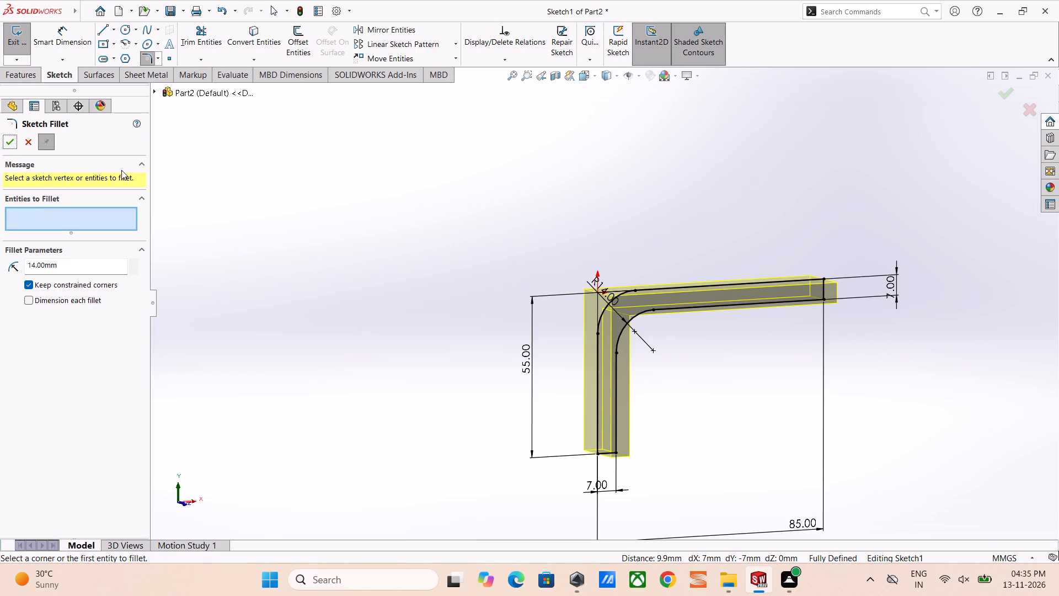
pyautogui.click(266, 180)
pyautogui.click(10, 139)
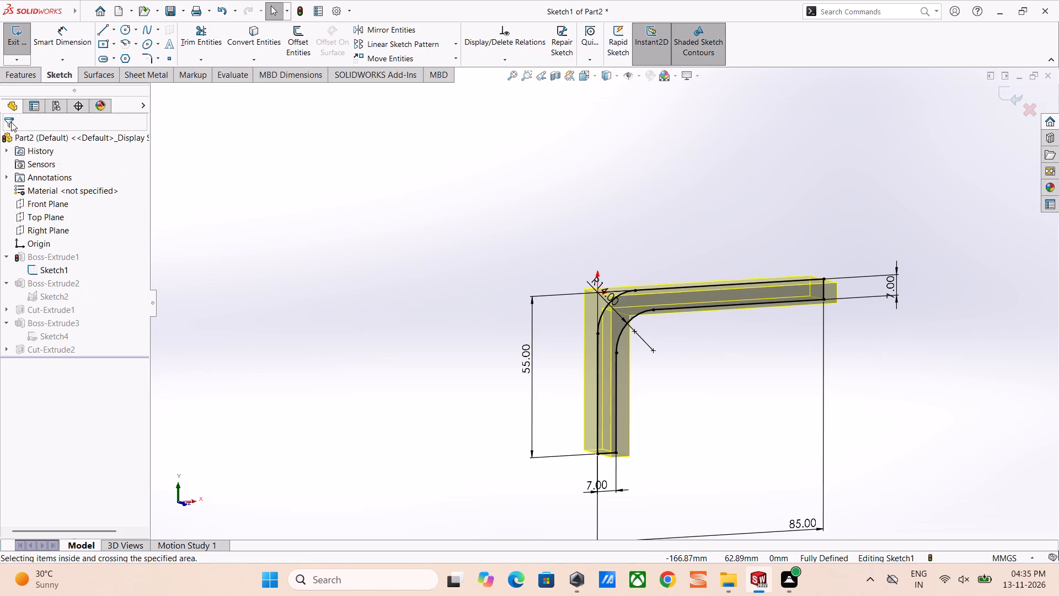
# Exit the profile sketch and rebuild the features that follow, without stopping to repair the upper ring sketch.
pyautogui.click(13, 51)
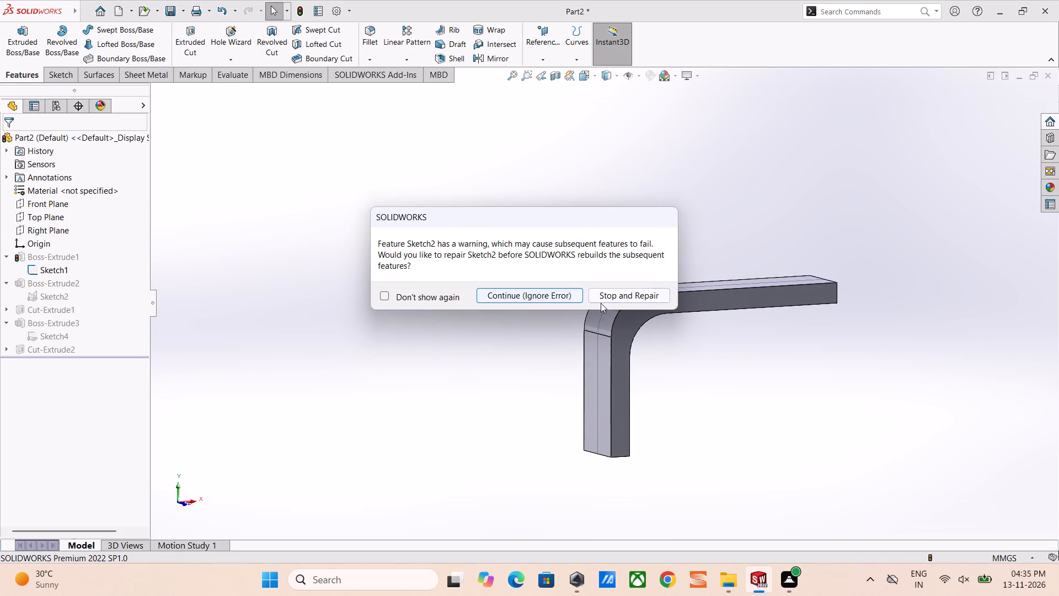
pyautogui.moveTo(752, 227); pyautogui.dragTo(724, 210, button='middle')
pyautogui.click(563, 297)
pyautogui.click(395, 89)
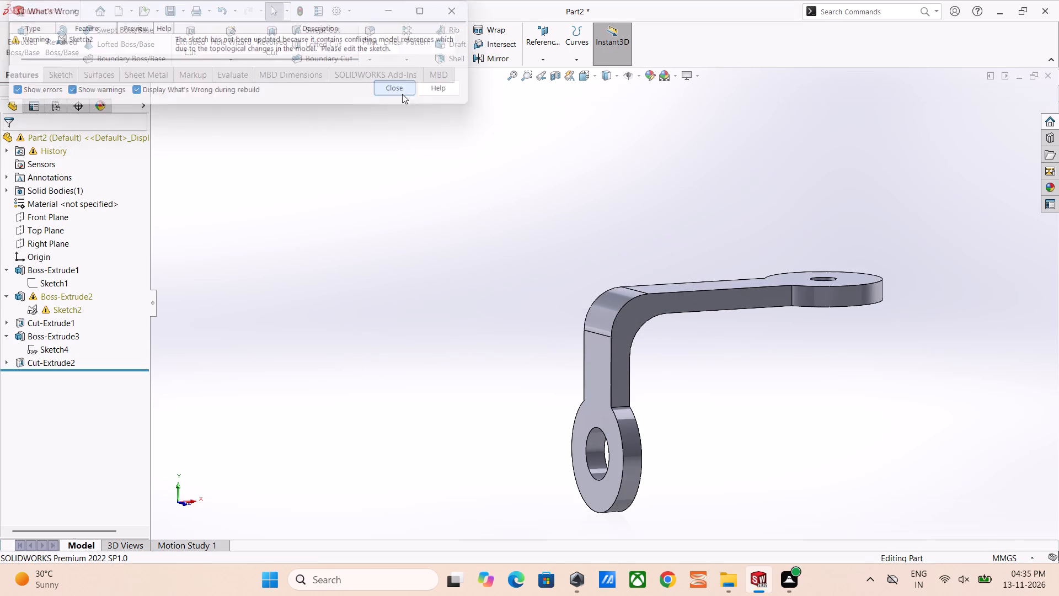
pyautogui.scroll(1, 670, 239)
pyautogui.moveTo(672, 242); pyautogui.dragTo(649, 241, button='middle')
pyautogui.scroll(3, 650, 239)
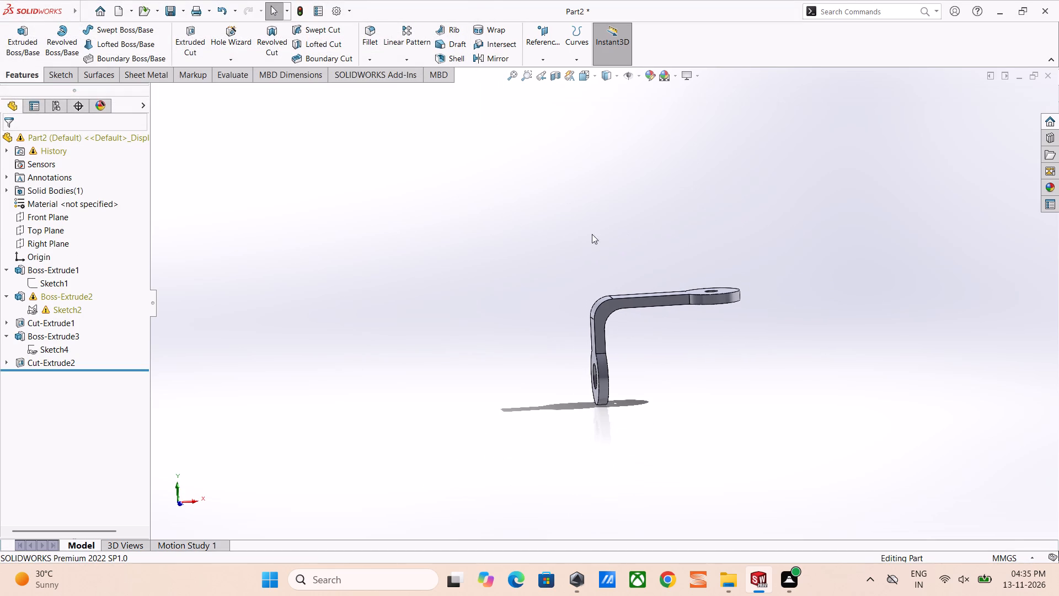
# Reopen the L-shaped profile sketch, undo its 14 mm corner fillets to restore sharp bend corners, and exit the sketch.
pyautogui.moveTo(660, 257); pyautogui.dragTo(646, 260, button='middle')
pyautogui.scroll(1, 646, 260)
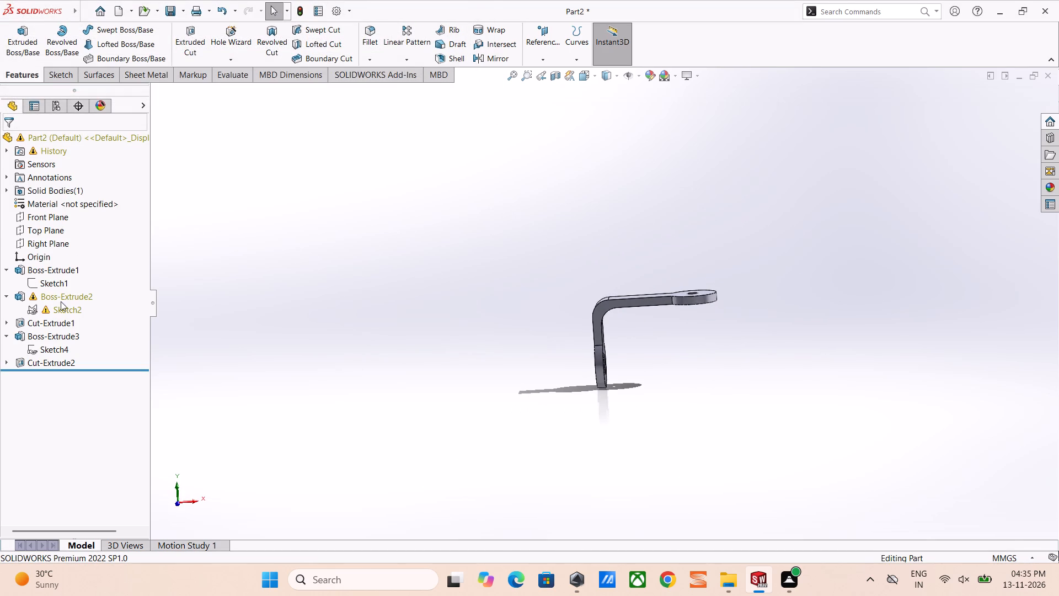
pyautogui.moveTo(53, 283); pyautogui.dragTo(58, 288)
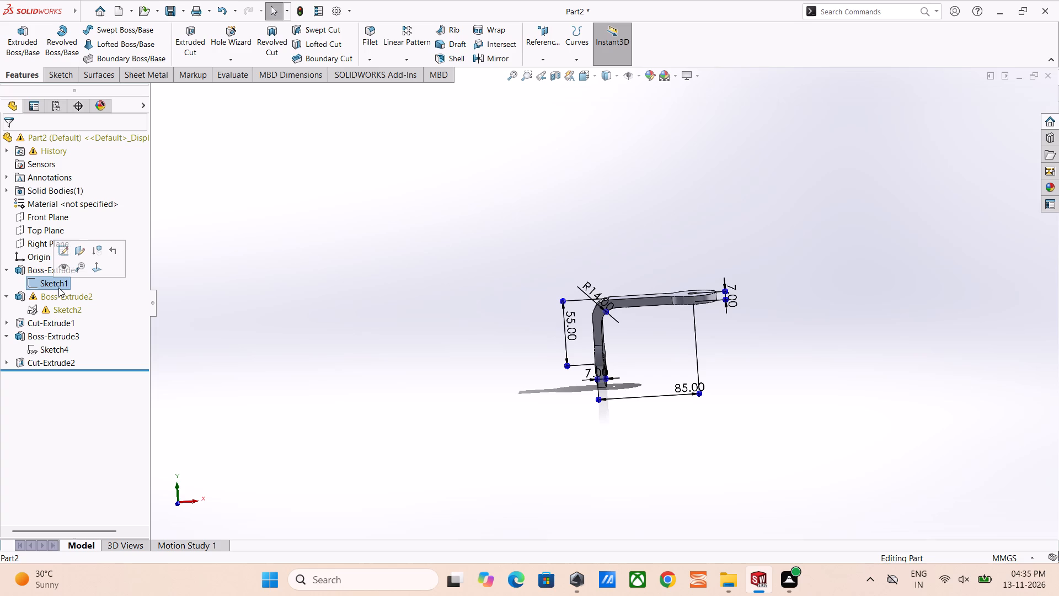
pyautogui.click(58, 249)
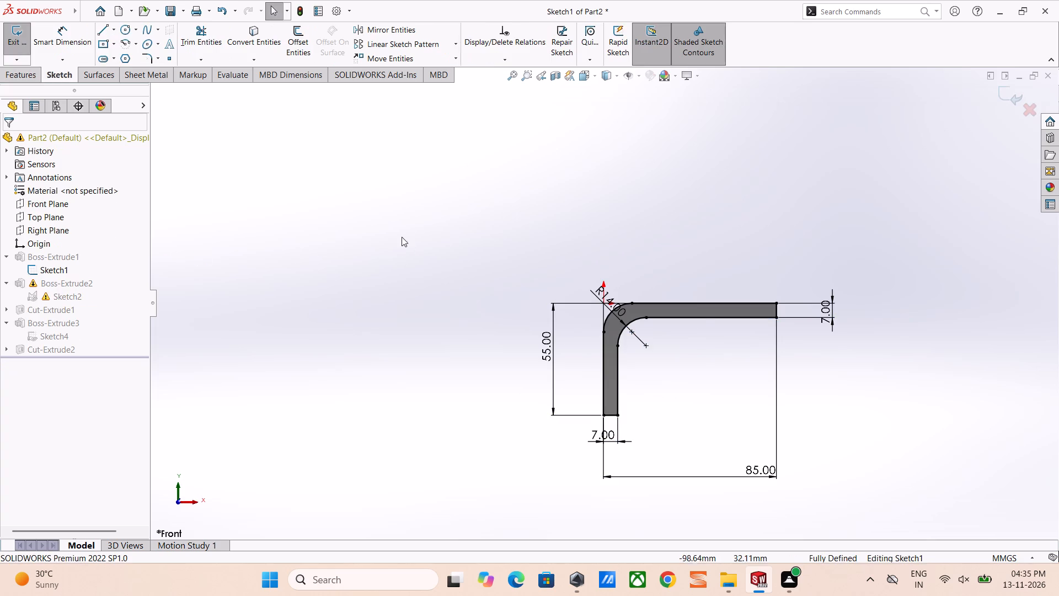
pyautogui.hotkey('ctrl', 'z')
pyautogui.hotkey('ctrl', 'z')
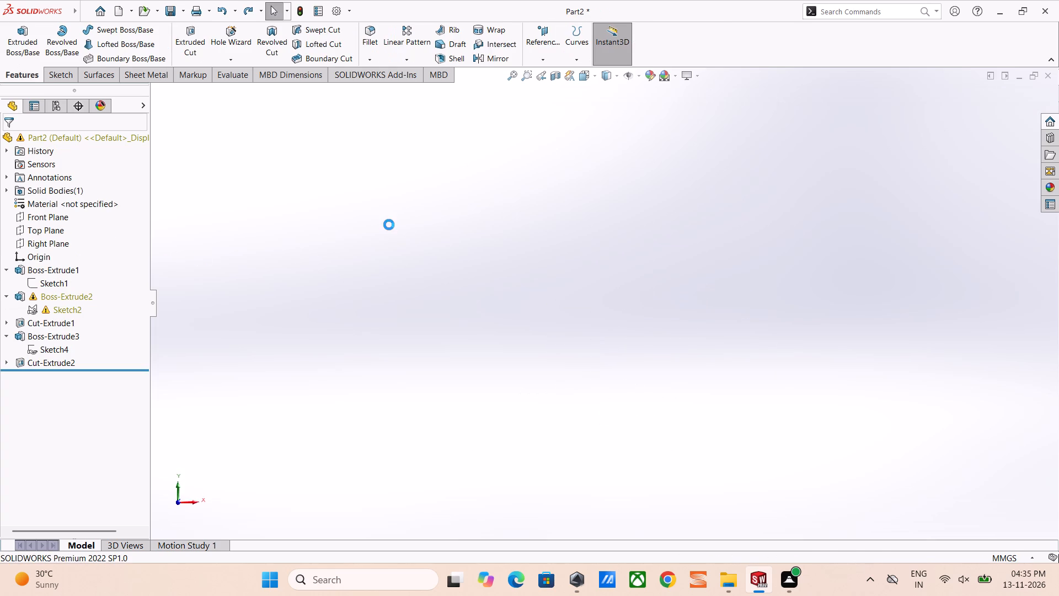
pyautogui.hotkey('ctrl', 'z')
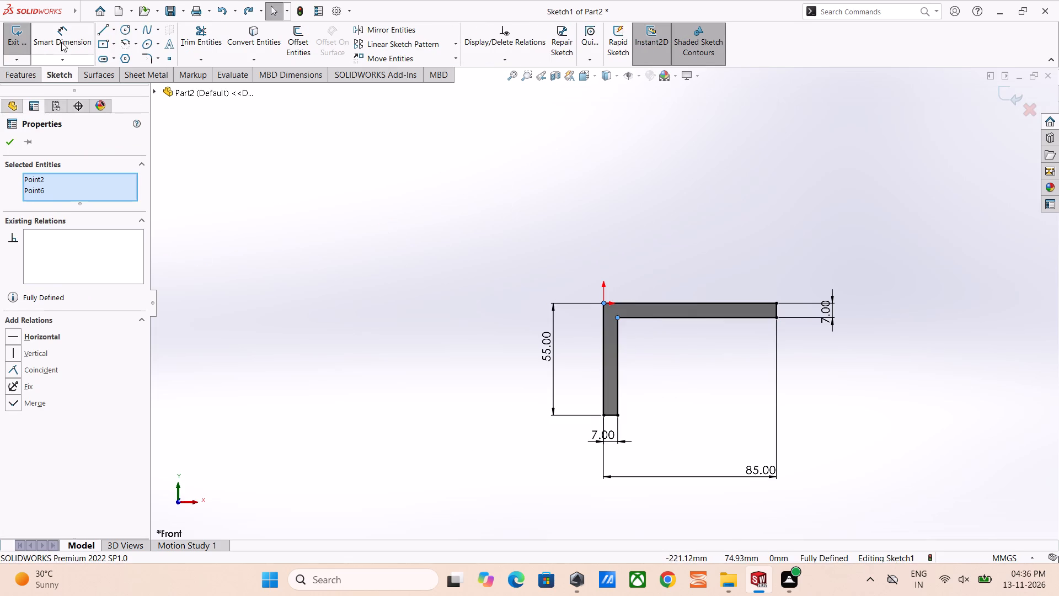
pyautogui.click(26, 36)
pyautogui.click(298, 251)
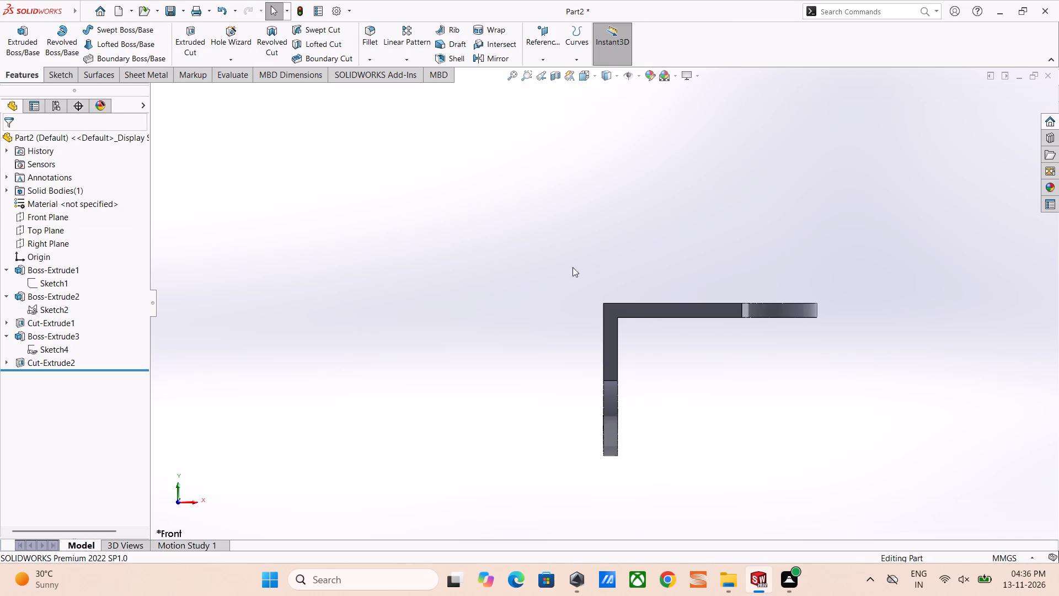
# Fillet the outer edge of the bend between the two legs with a 14 mm radius.
pyautogui.moveTo(640, 319); pyautogui.dragTo(603, 334, button='middle')
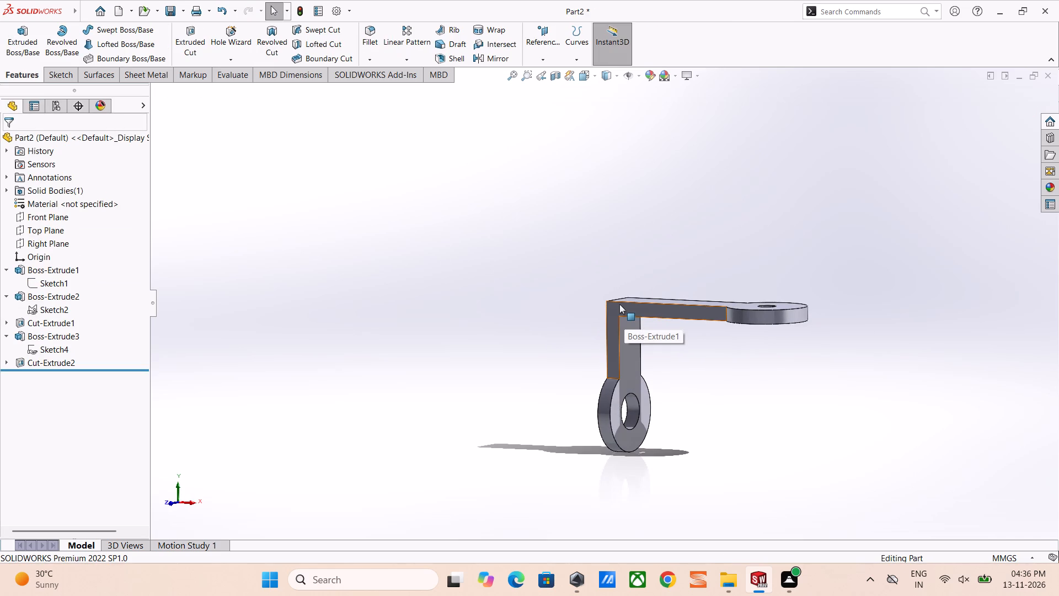
pyautogui.click(364, 46)
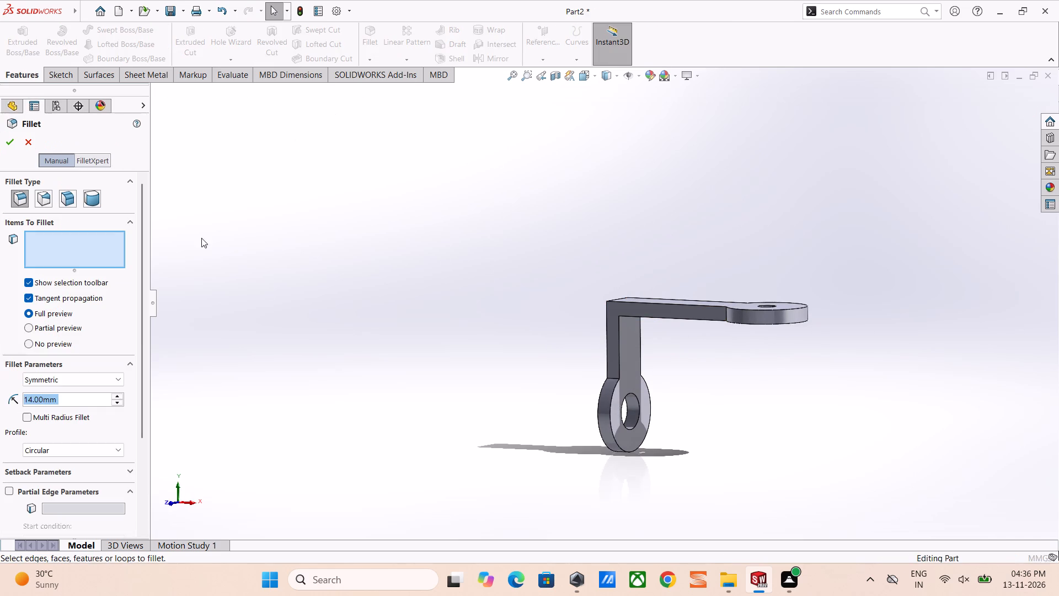
pyautogui.moveTo(493, 318); pyautogui.dragTo(569, 365, button='middle')
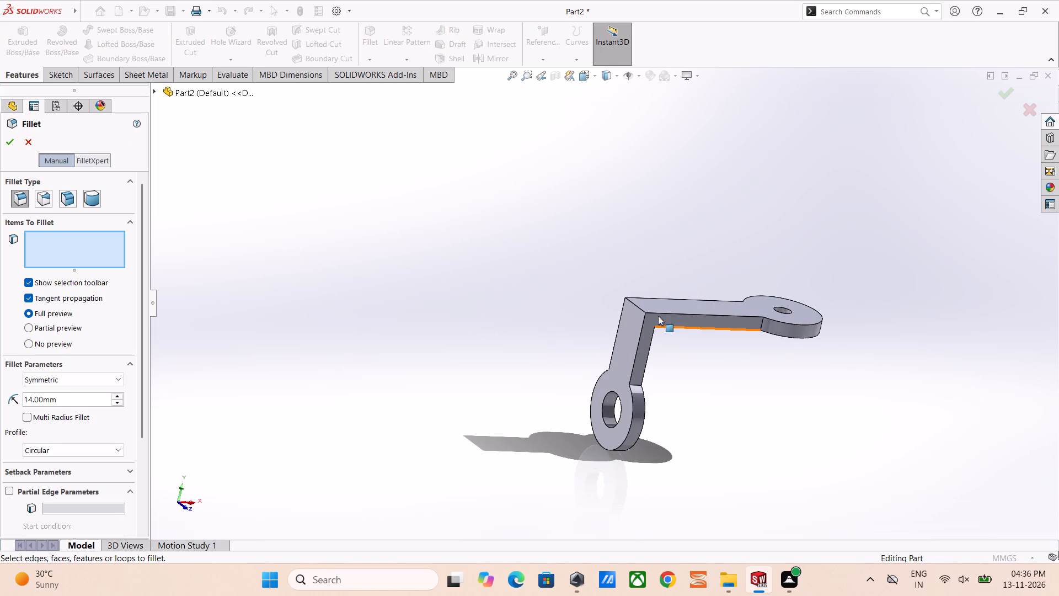
pyautogui.click(639, 306)
pyautogui.click(4, 146)
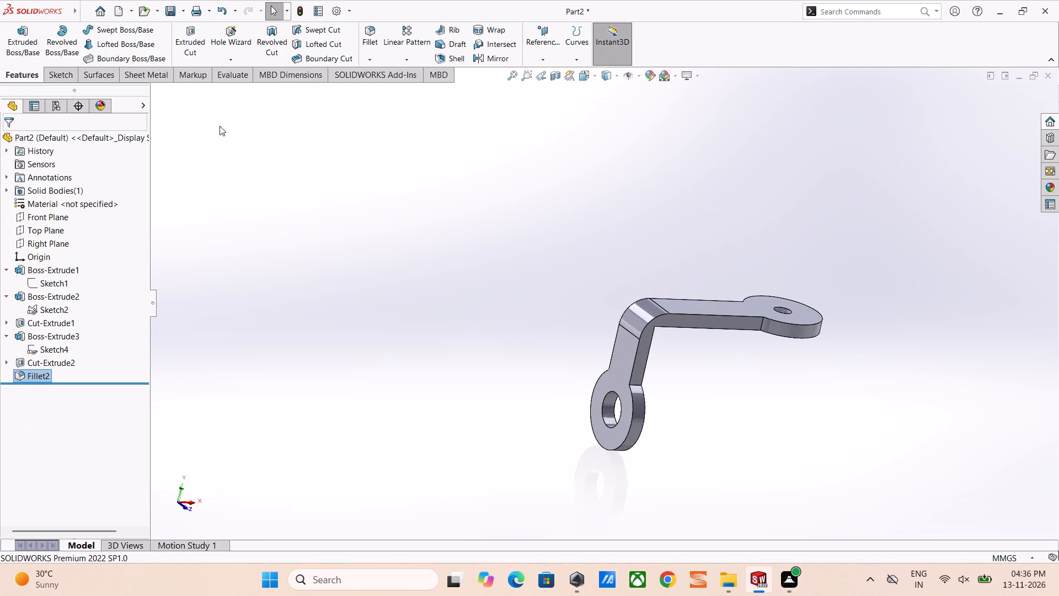
# Fillet the inner edge of the bend between the two legs with a 7 mm radius.
pyautogui.click(370, 45)
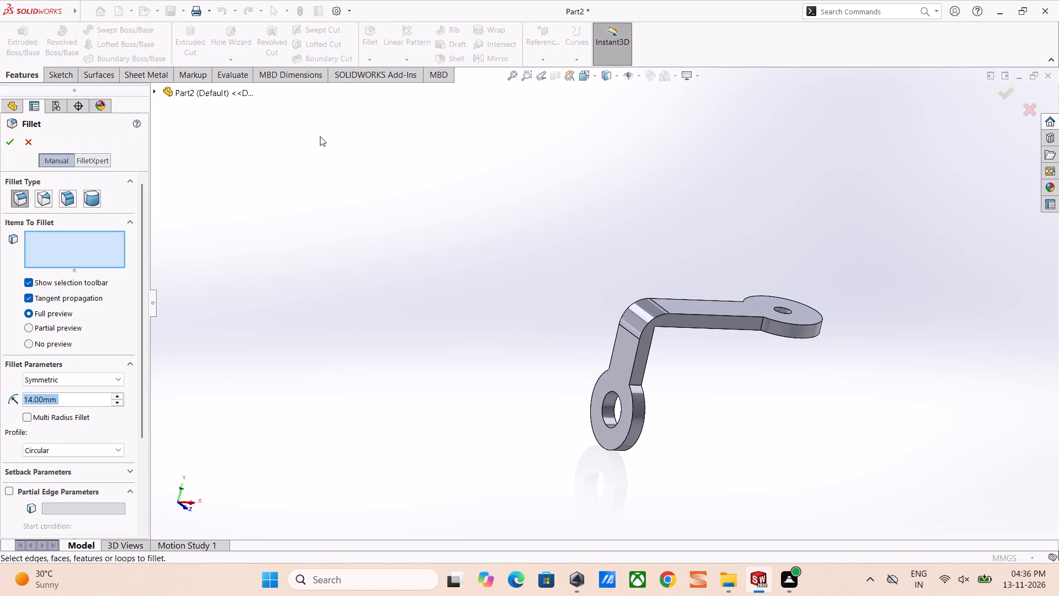
pyautogui.press('7')
pyautogui.press('Return')
pyautogui.moveTo(711, 350); pyautogui.dragTo(698, 337, button='middle')
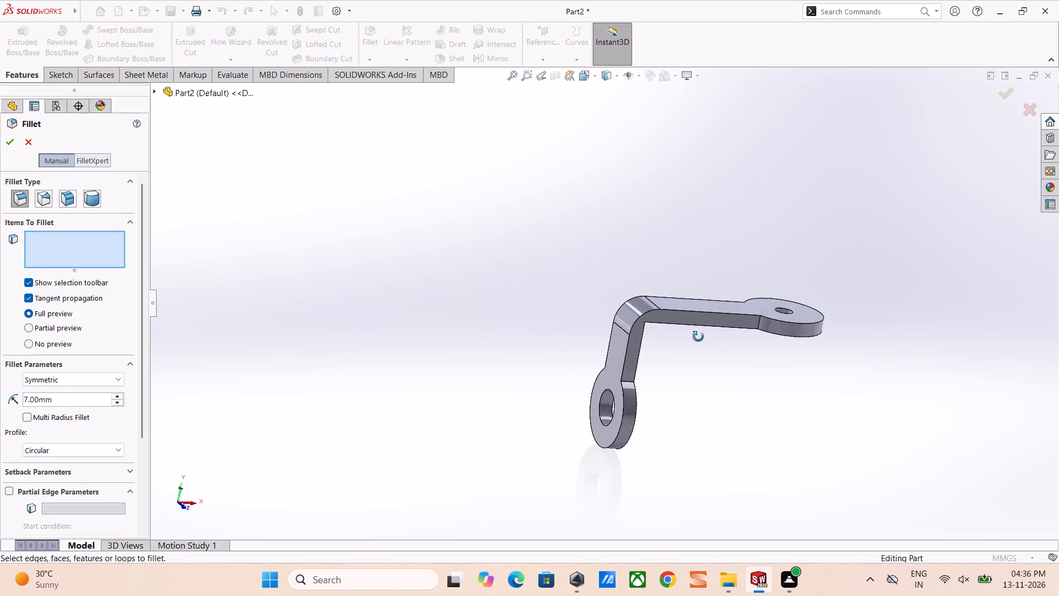
pyautogui.moveTo(698, 337); pyautogui.dragTo(668, 337, button='middle')
pyautogui.scroll(-1, 640, 340)
pyautogui.moveTo(639, 333); pyautogui.dragTo(625, 305, button='middle')
pyautogui.scroll(-3, 617, 325)
pyautogui.moveTo(621, 304); pyautogui.dragTo(618, 285, button='middle')
pyautogui.scroll(1, 618, 285)
pyautogui.scroll(-4, 616, 302)
pyautogui.moveTo(611, 294); pyautogui.dragTo(609, 270, button='middle')
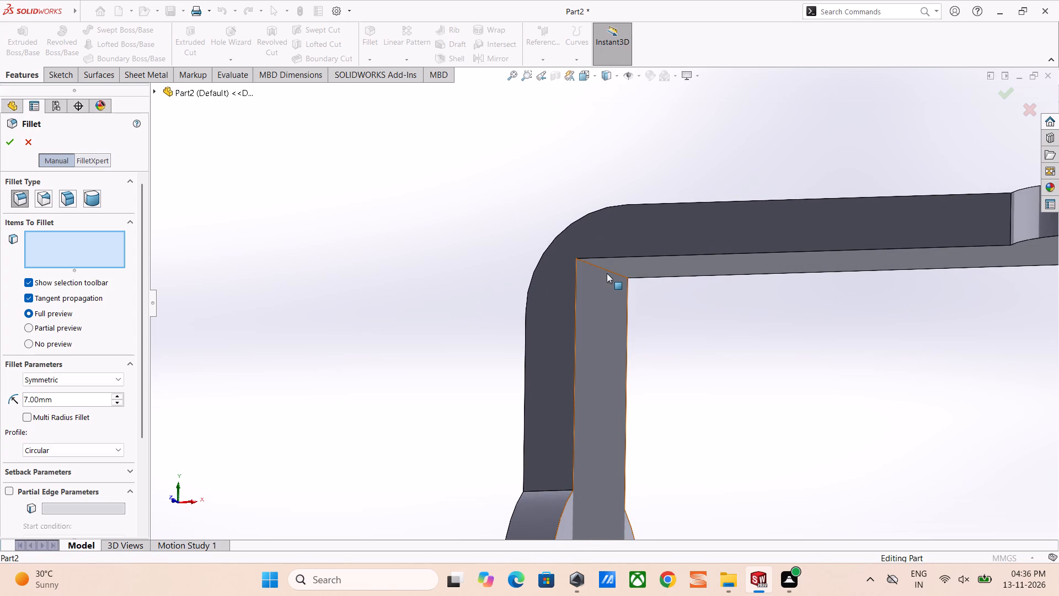
pyautogui.click(610, 271)
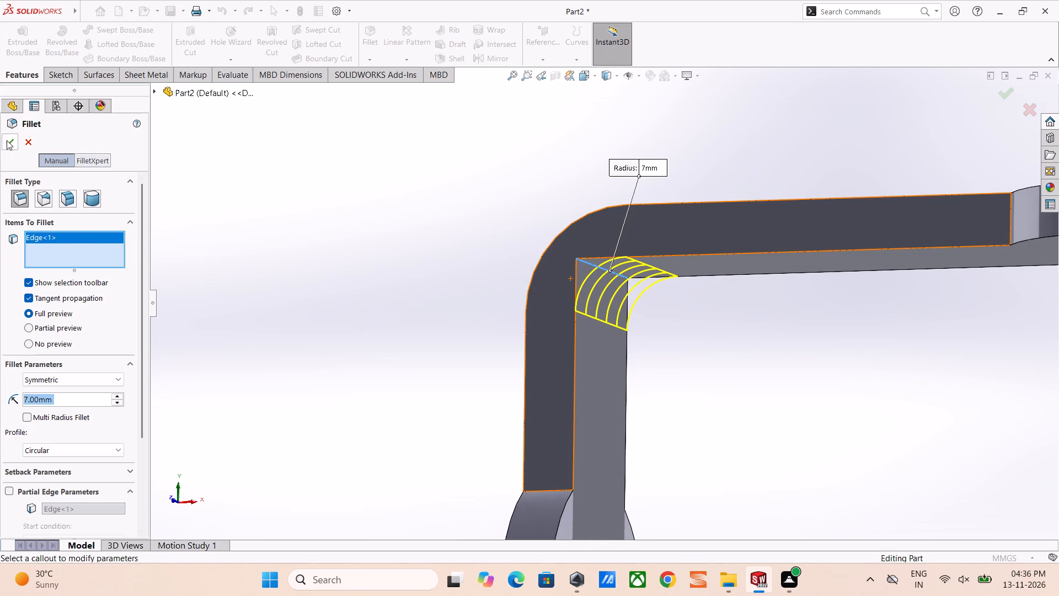
pyautogui.click(8, 141)
pyautogui.click(384, 295)
# Examine the rounded bend and both ring ends from the top, the end, the side and below.
pyautogui.moveTo(492, 331); pyautogui.dragTo(516, 384, button='middle')
pyautogui.scroll(4, 513, 379)
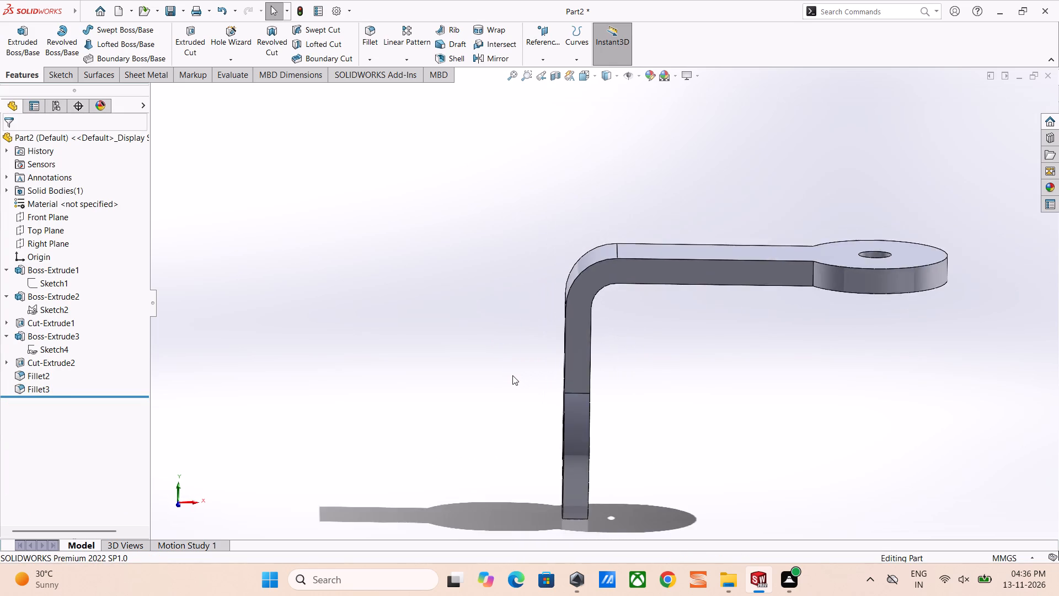
pyautogui.scroll(3, 512, 375)
pyautogui.moveTo(652, 161); pyautogui.dragTo(684, 268, button='right')
pyautogui.moveTo(684, 231); pyautogui.dragTo(628, 71, button='right')
pyautogui.moveTo(652, 175); pyautogui.dragTo(689, 304, button='right')
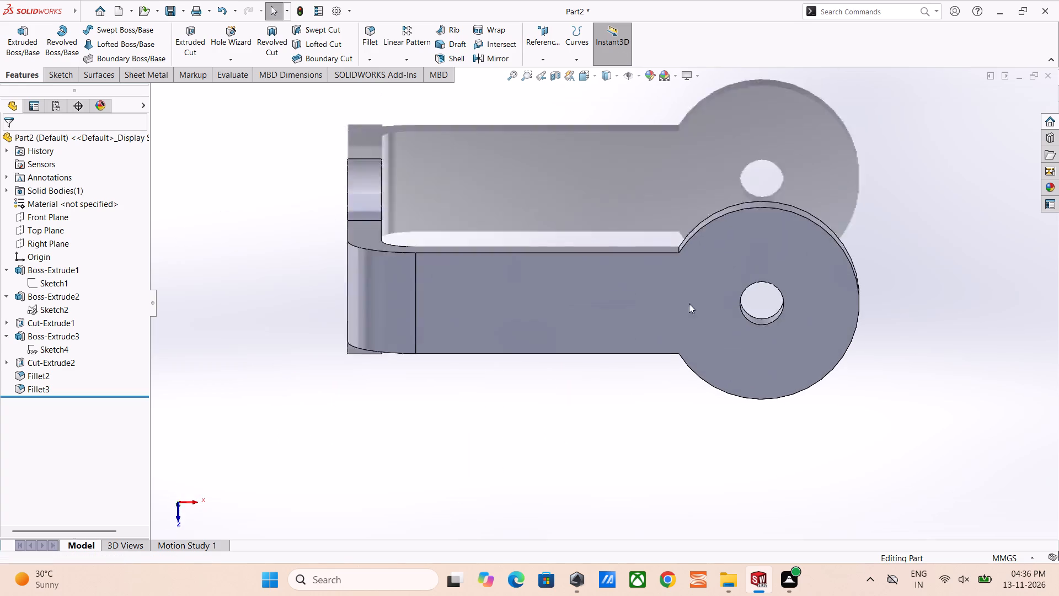
pyautogui.moveTo(689, 304); pyautogui.dragTo(689, 340, button='right')
pyautogui.moveTo(666, 301); pyautogui.dragTo(529, 320, button='right')
pyautogui.moveTo(563, 297); pyautogui.dragTo(586, 273, button='right')
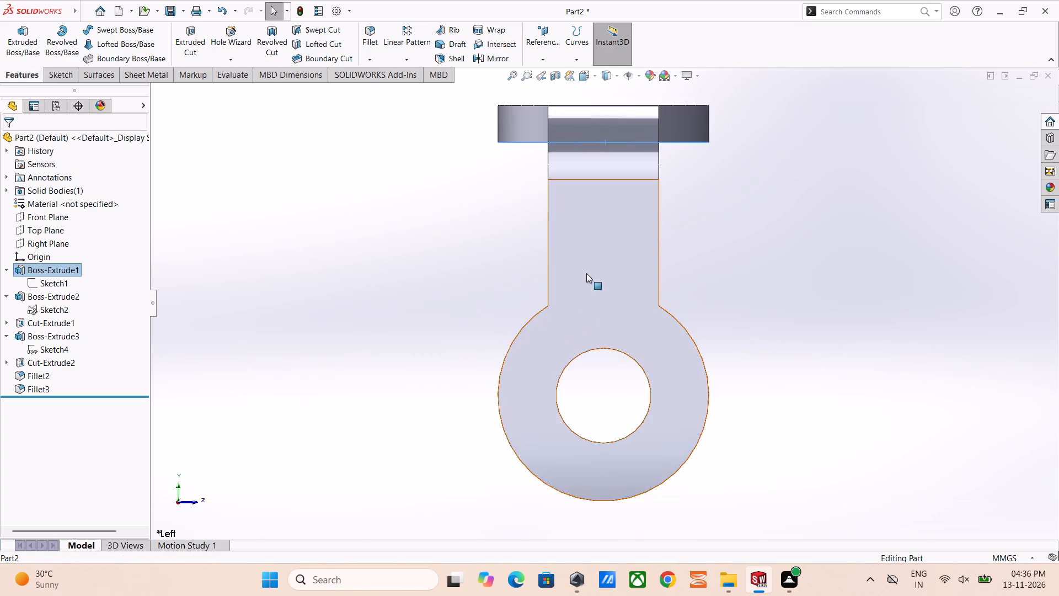
pyautogui.moveTo(586, 273); pyautogui.dragTo(766, 269, button='right')
pyautogui.moveTo(710, 174); pyautogui.dragTo(621, 178, button='middle')
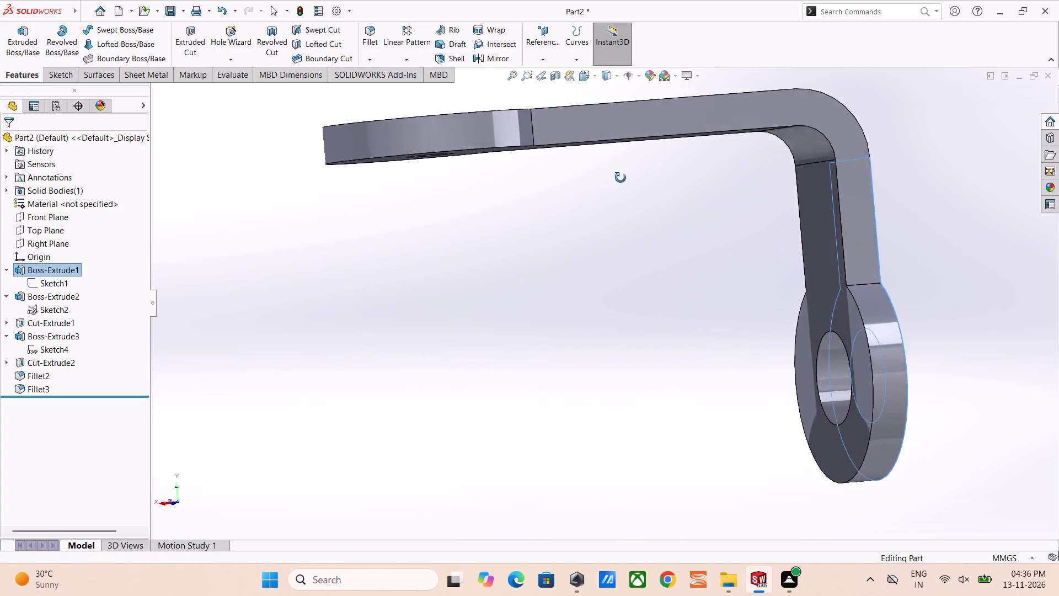
pyautogui.moveTo(621, 178); pyautogui.dragTo(579, 175, button='middle')
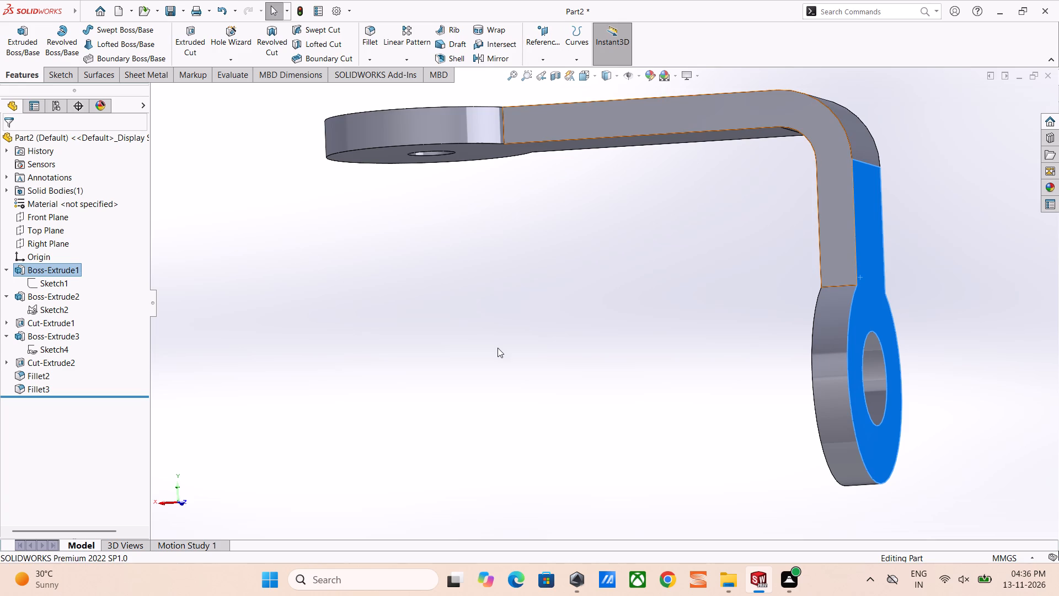
pyautogui.click(526, 302)
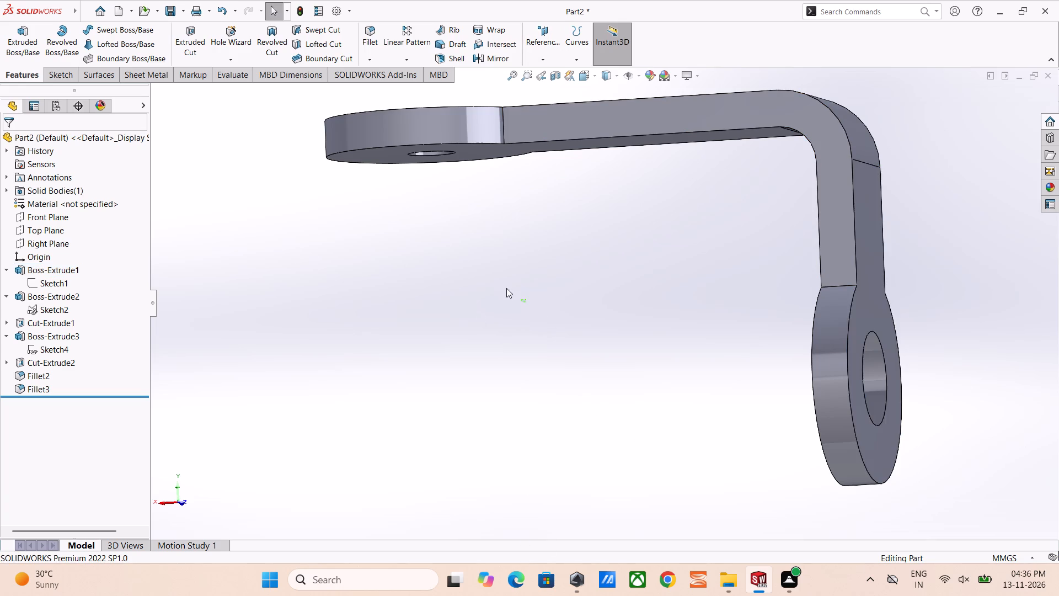
pyautogui.moveTo(559, 289); pyautogui.dragTo(552, 380, button='middle')
pyautogui.scroll(3, 457, 317)
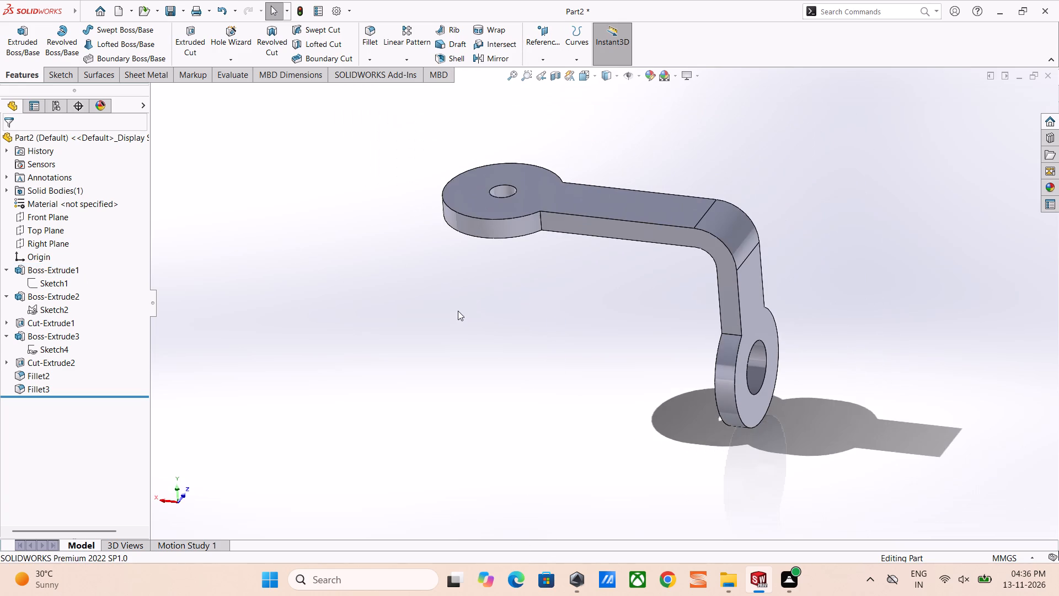
pyautogui.moveTo(487, 317); pyautogui.dragTo(617, 173, button='middle')
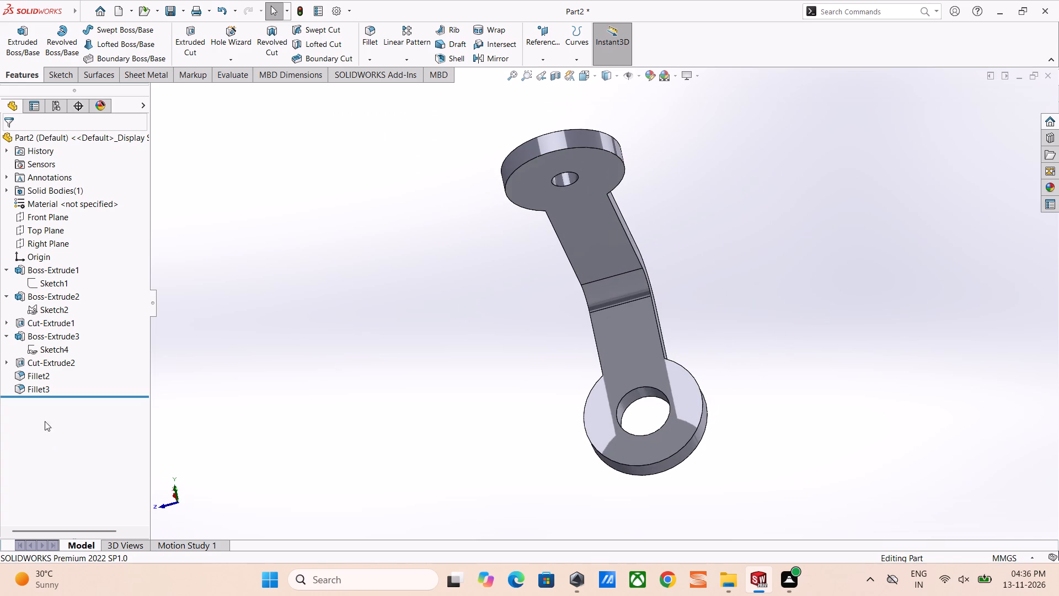
# Edit the upper ring's sketch, set its inner hole circle to 18 mm diameter, and exit to rebuild the part.
pyautogui.click(33, 349)
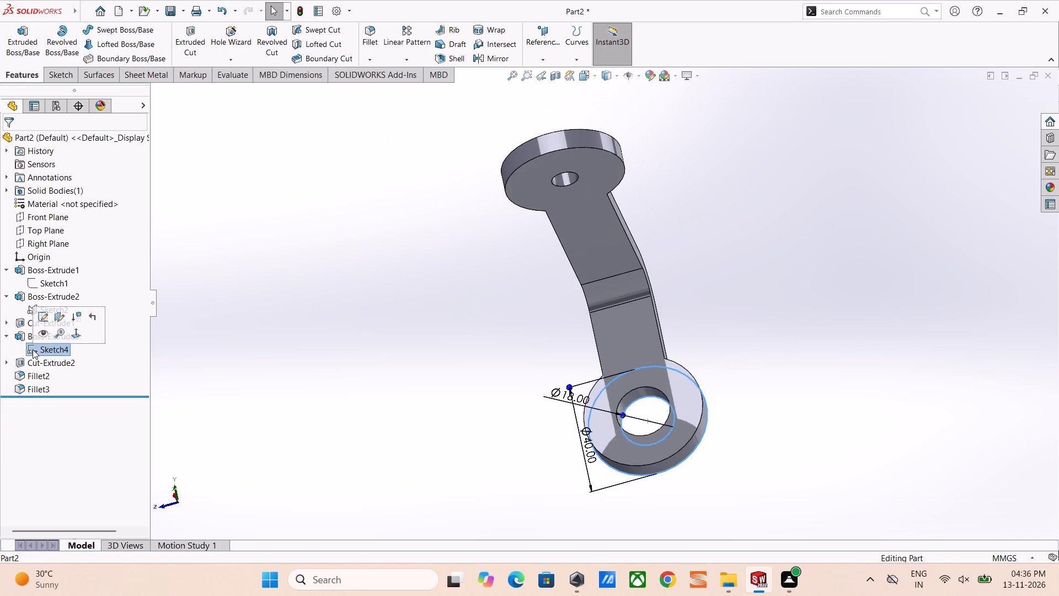
pyautogui.moveTo(520, 341); pyautogui.dragTo(515, 517, button='middle')
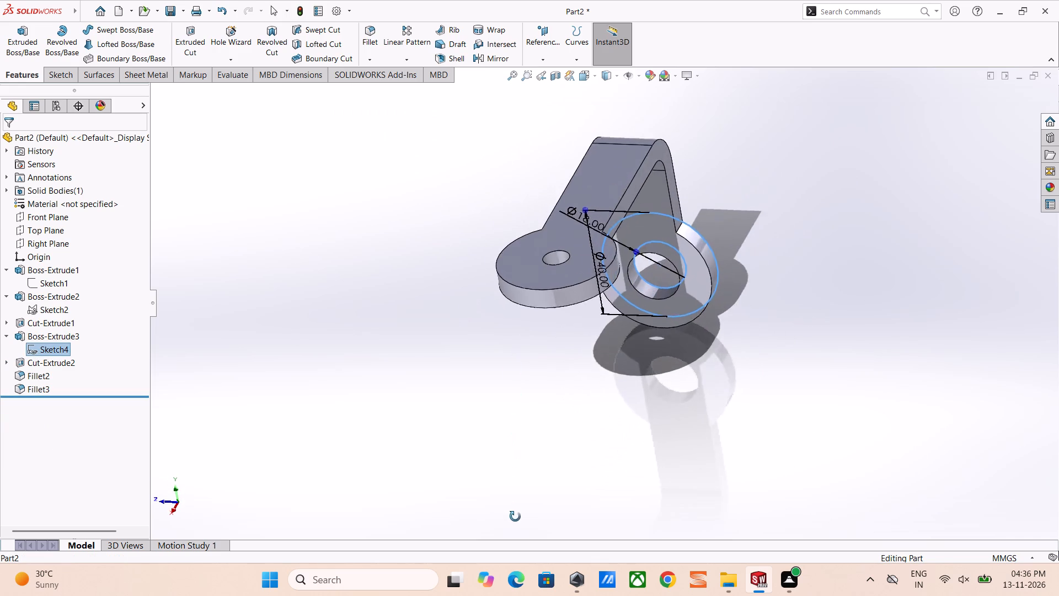
pyautogui.moveTo(515, 517); pyautogui.dragTo(517, 527, button='middle')
pyautogui.scroll(3, 504, 493)
pyautogui.click(67, 307)
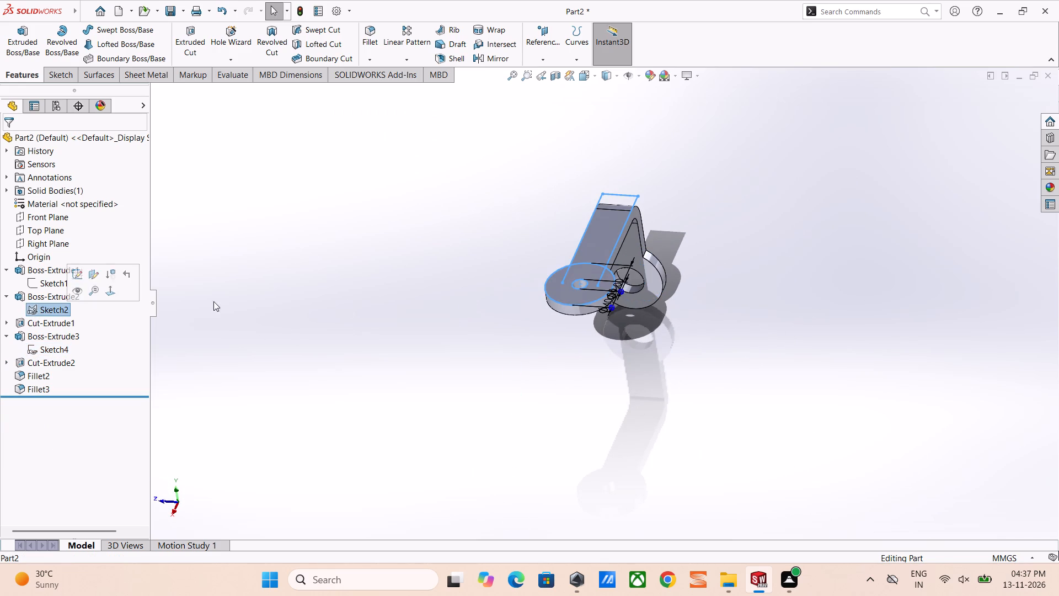
pyautogui.scroll(-3, 608, 295)
pyautogui.rightClick(63, 305)
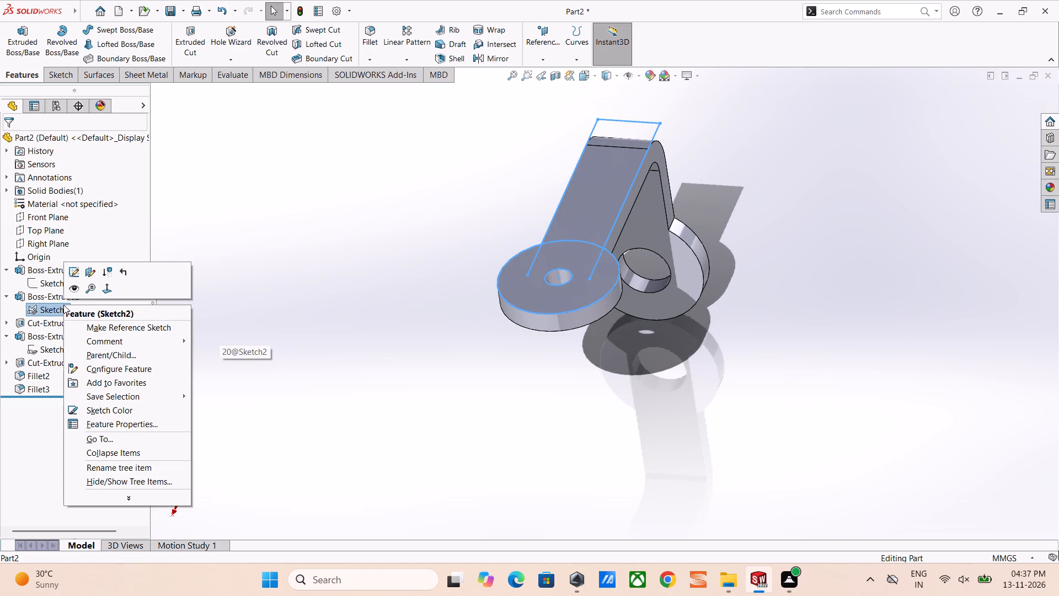
pyautogui.click(79, 275)
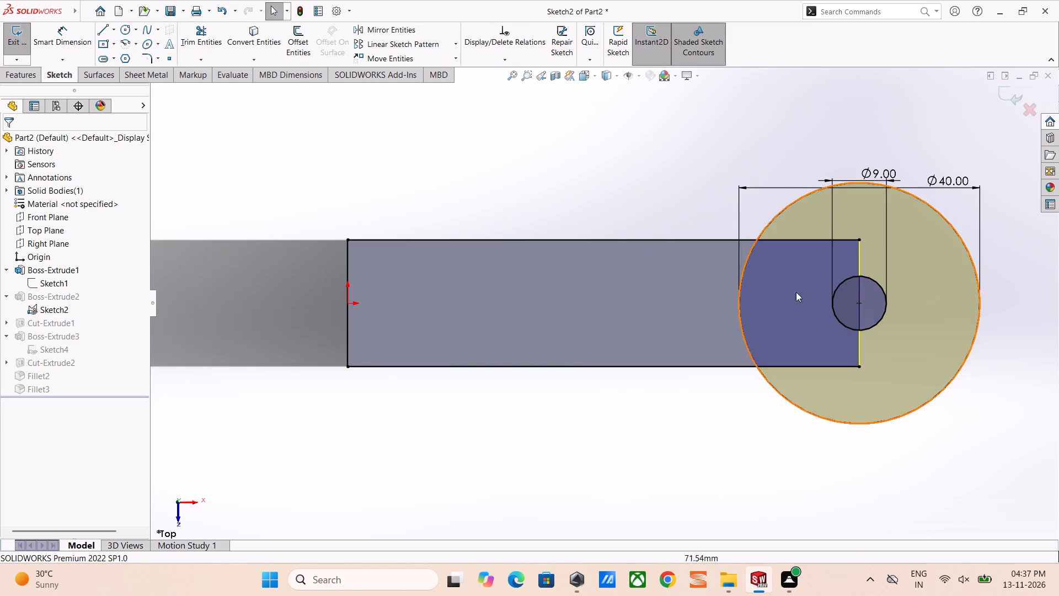
pyautogui.doubleClick(874, 168)
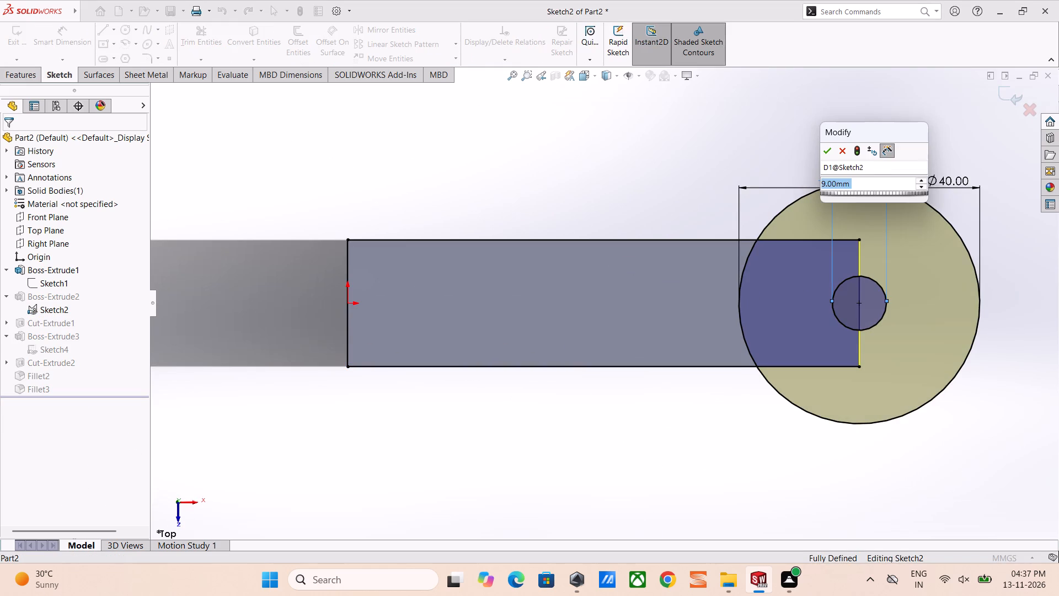
pyautogui.write('9*')
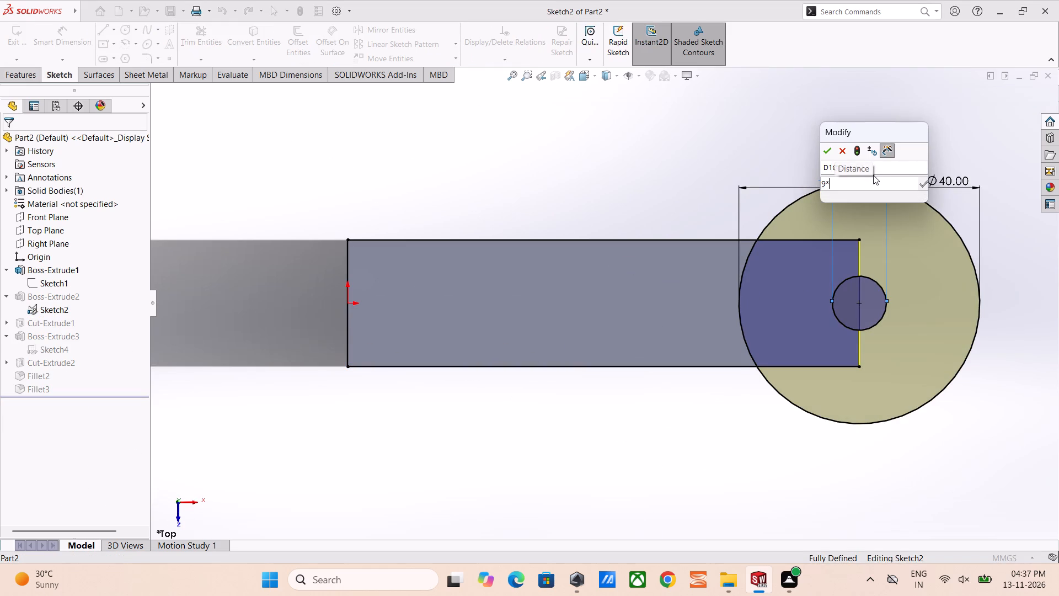
pyautogui.press('2')
pyautogui.press('Return')
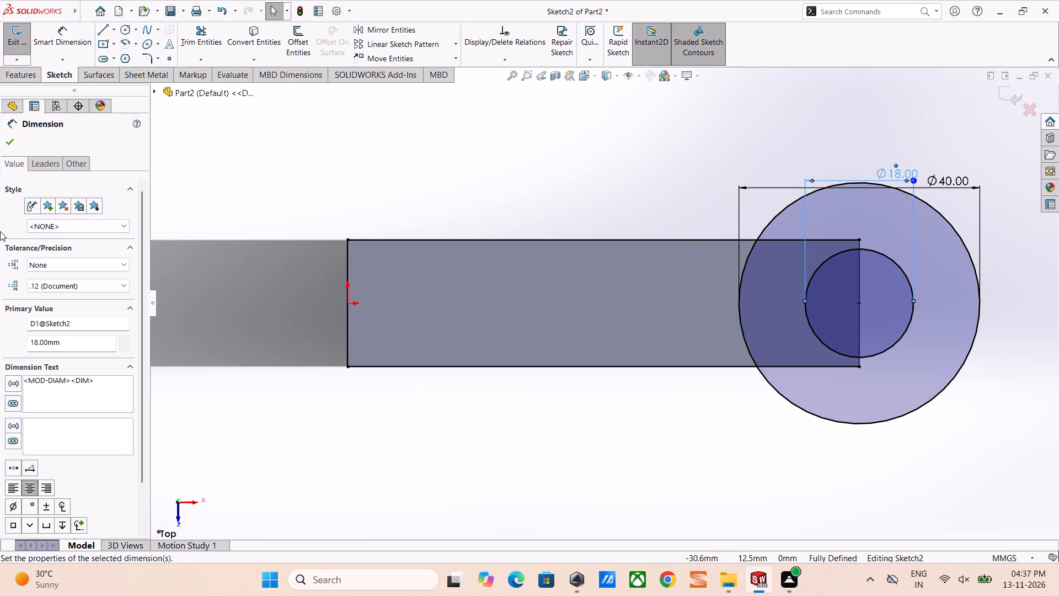
pyautogui.click(14, 140)
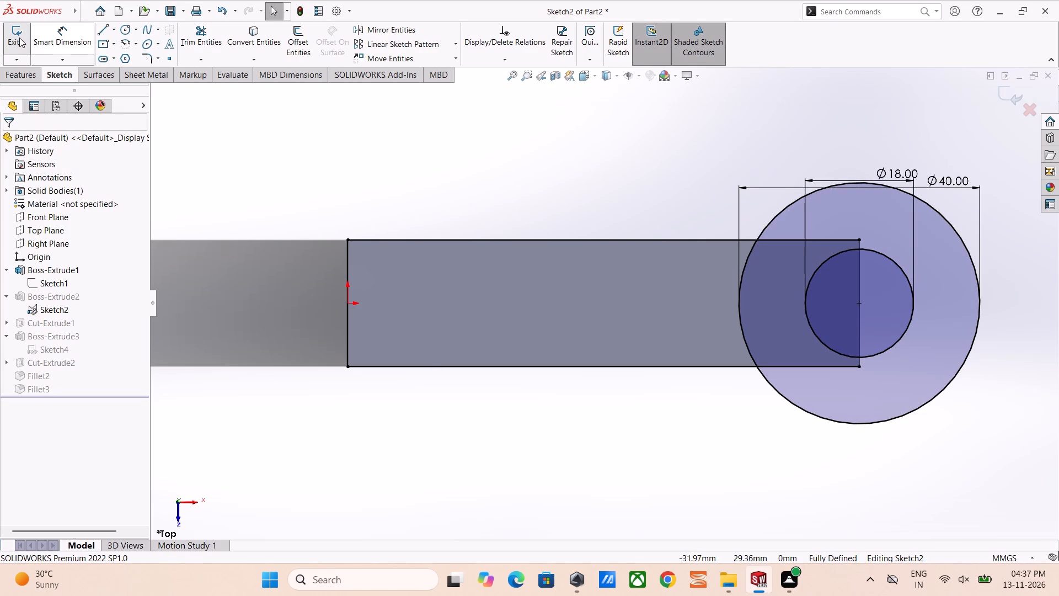
pyautogui.click(19, 38)
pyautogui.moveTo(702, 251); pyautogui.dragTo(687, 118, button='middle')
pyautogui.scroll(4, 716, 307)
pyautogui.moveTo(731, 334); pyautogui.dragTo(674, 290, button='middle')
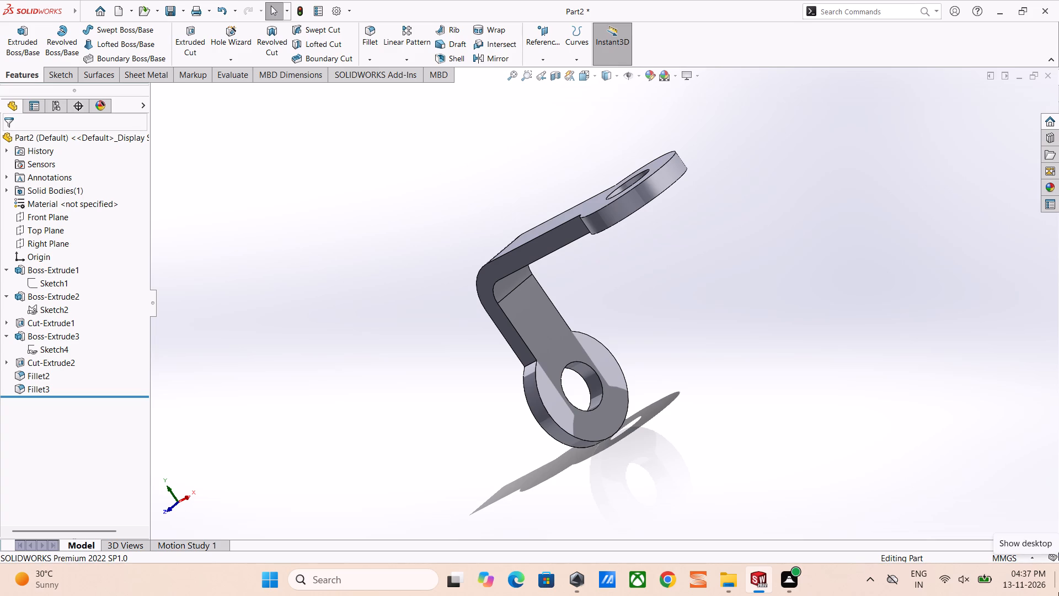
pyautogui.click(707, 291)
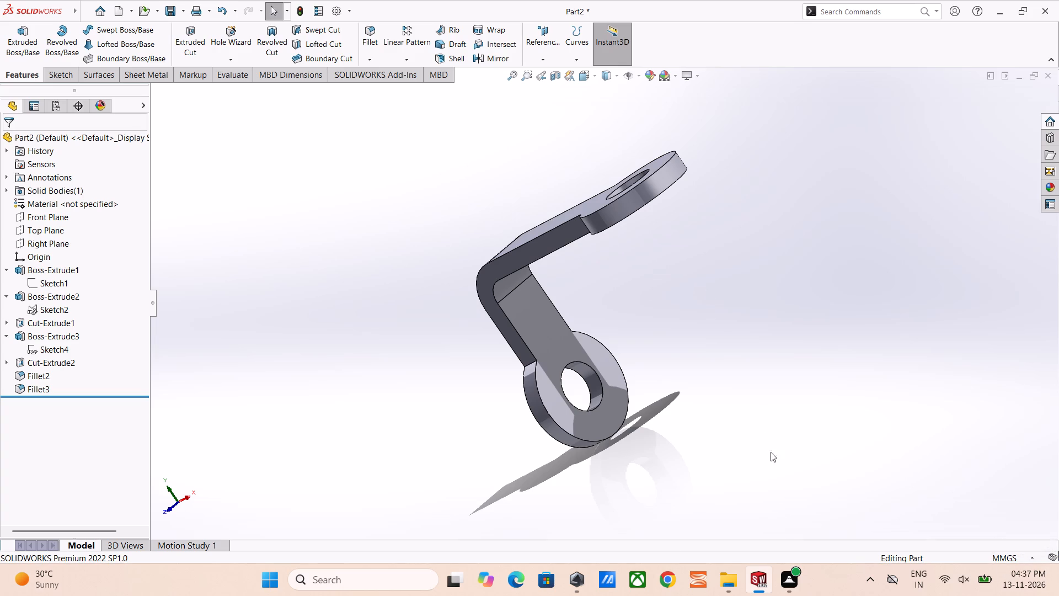
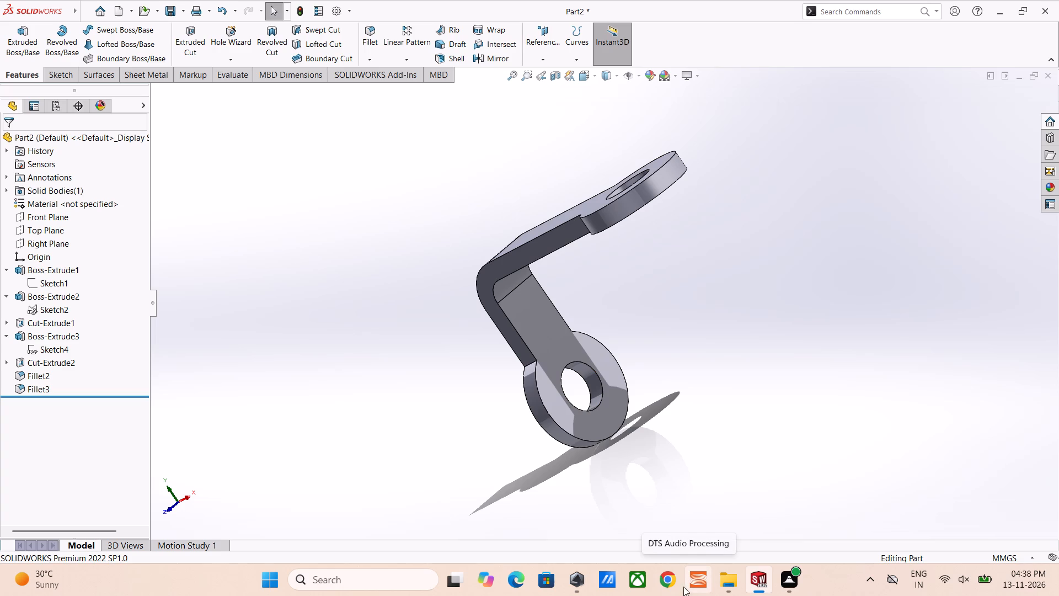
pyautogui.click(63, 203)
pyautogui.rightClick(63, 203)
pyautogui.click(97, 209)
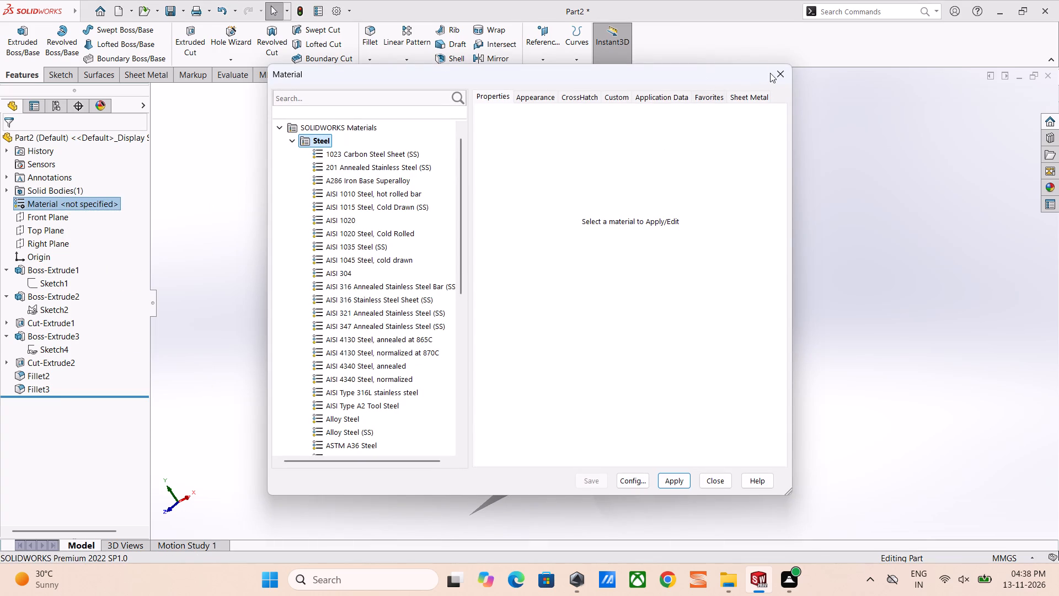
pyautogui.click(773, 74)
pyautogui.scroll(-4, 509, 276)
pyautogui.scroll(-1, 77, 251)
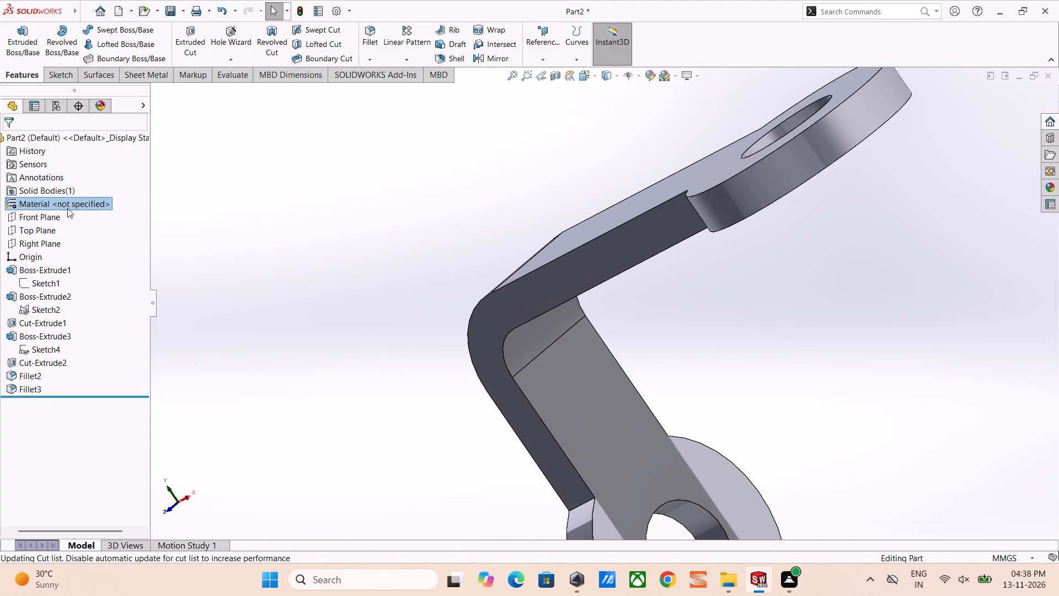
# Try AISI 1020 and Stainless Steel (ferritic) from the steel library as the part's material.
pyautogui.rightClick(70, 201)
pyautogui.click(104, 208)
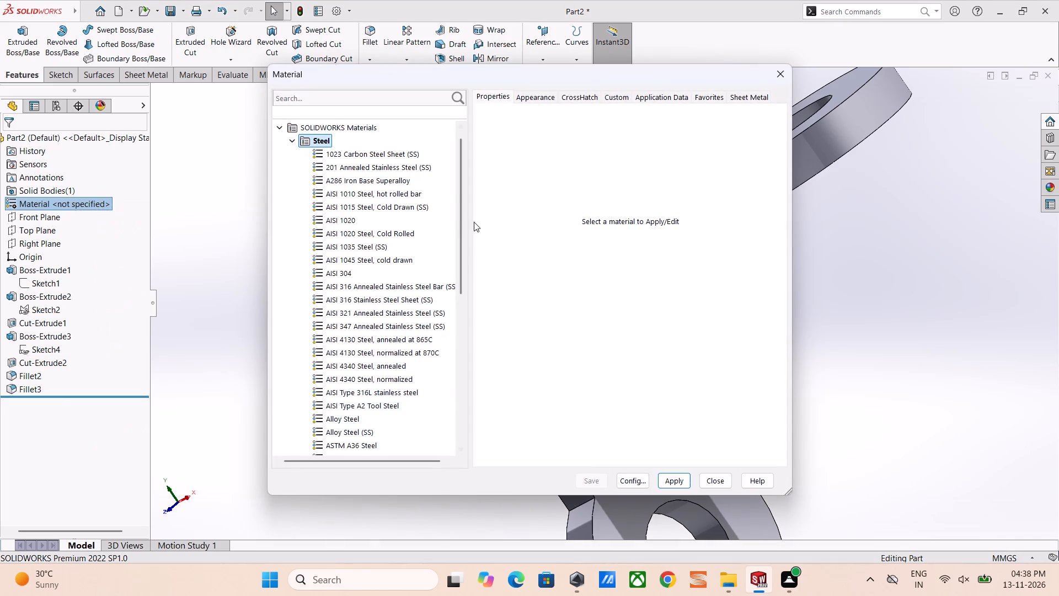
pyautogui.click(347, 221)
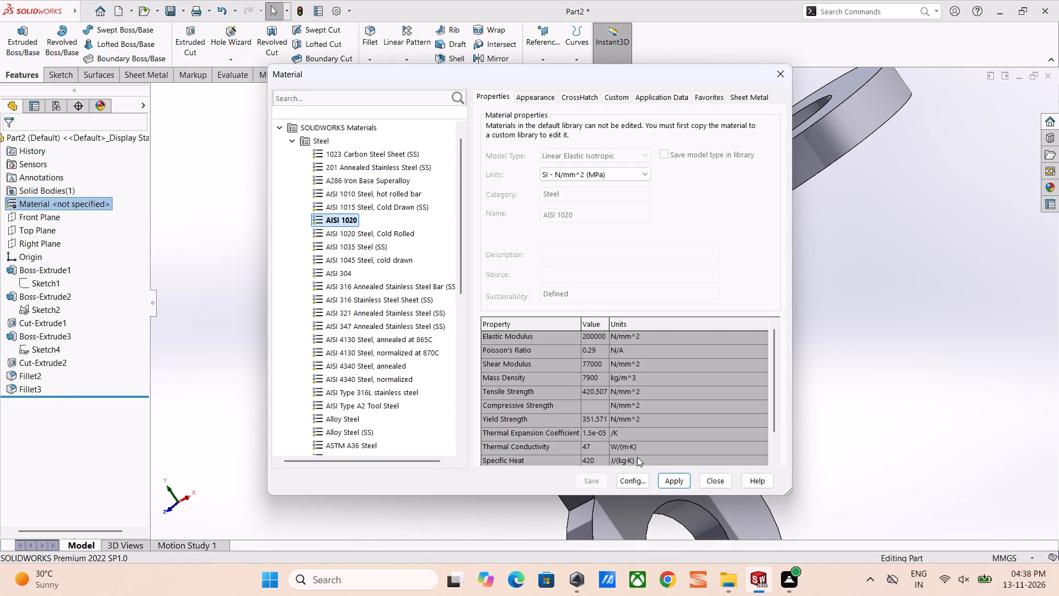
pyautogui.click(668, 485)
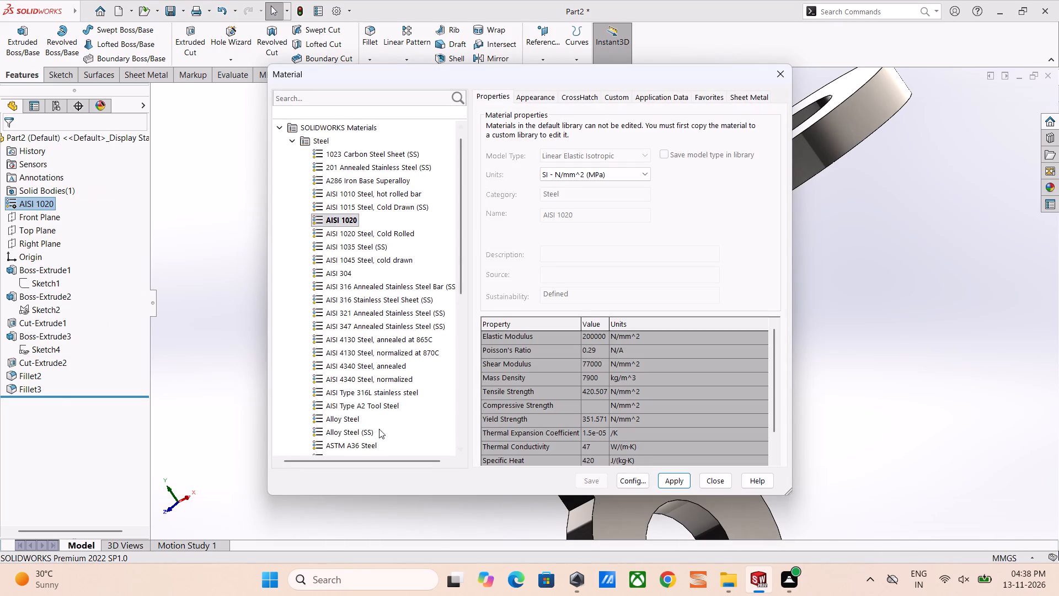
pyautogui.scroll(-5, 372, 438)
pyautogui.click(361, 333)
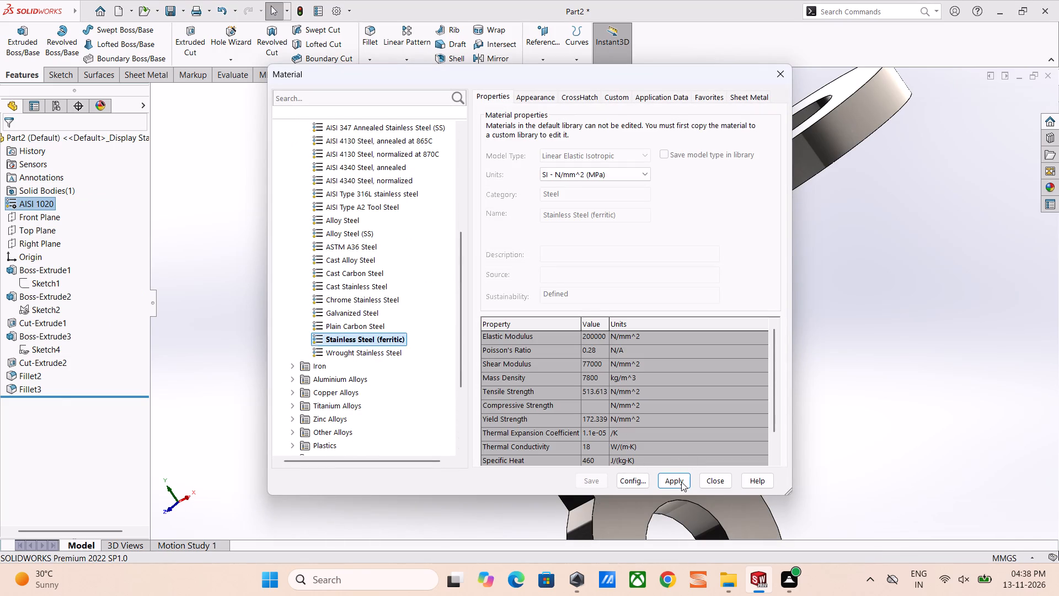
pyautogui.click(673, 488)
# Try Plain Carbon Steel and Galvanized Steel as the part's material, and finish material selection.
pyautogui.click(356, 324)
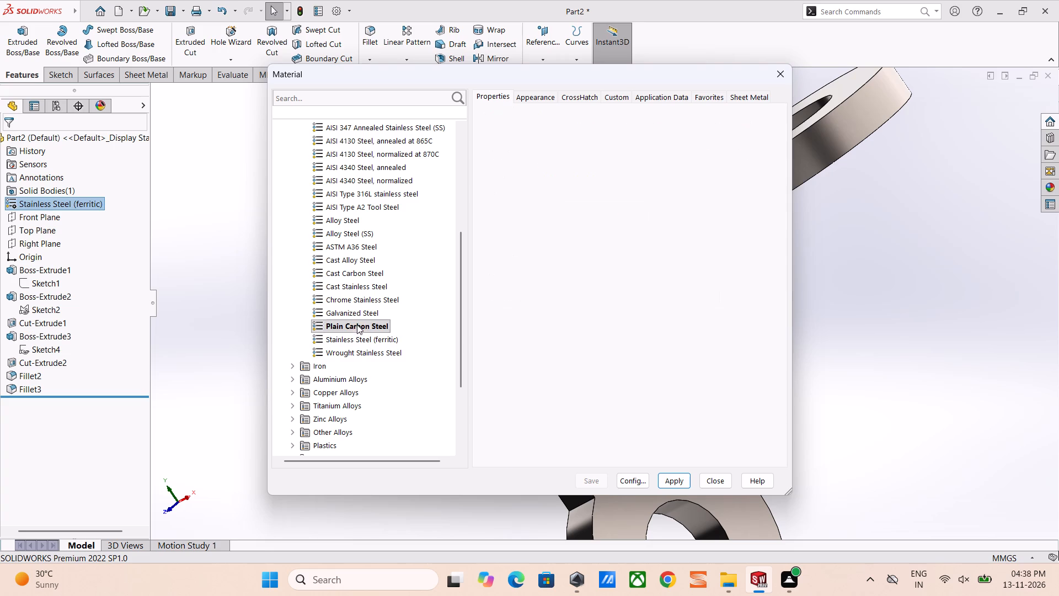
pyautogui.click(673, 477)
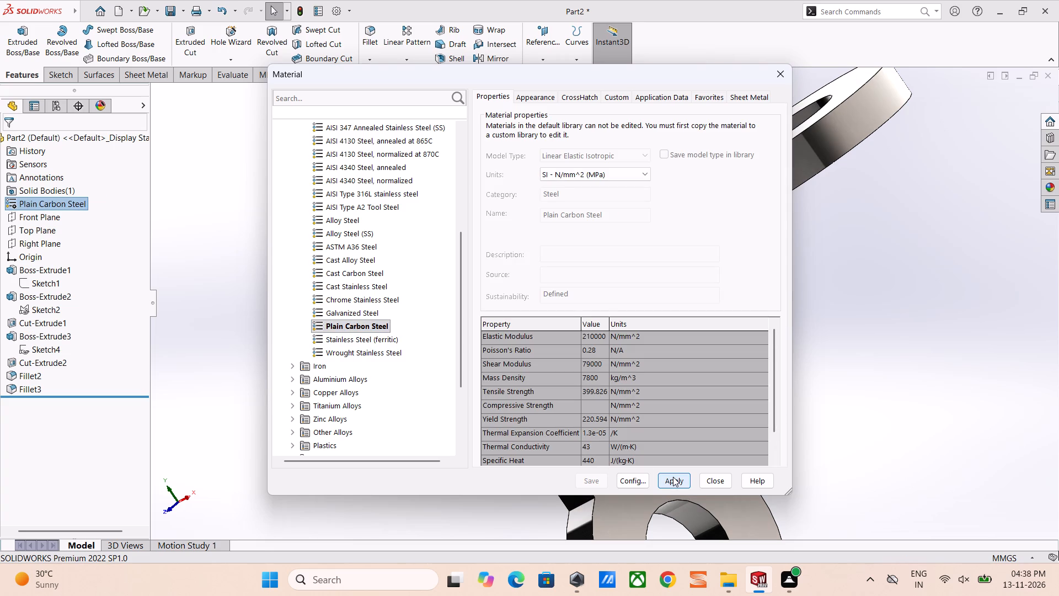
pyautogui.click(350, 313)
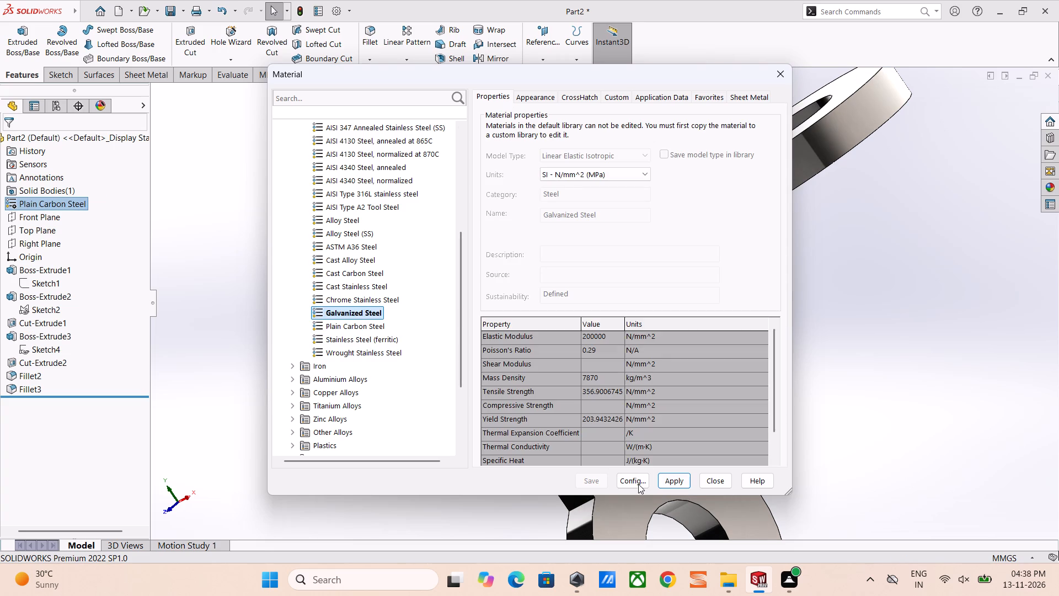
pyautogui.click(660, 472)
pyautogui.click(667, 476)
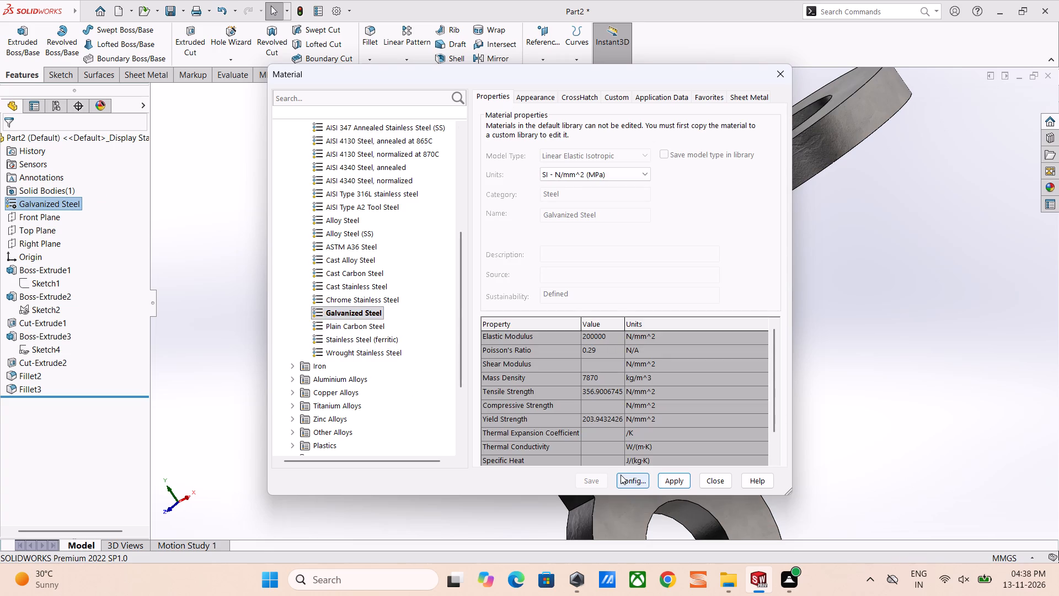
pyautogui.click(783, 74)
# Examine the material's appearance on the bend and both ring ends from several sides and in isometric view.
pyautogui.scroll(3, 628, 284)
pyautogui.moveTo(629, 291); pyautogui.dragTo(662, 409, button='middle')
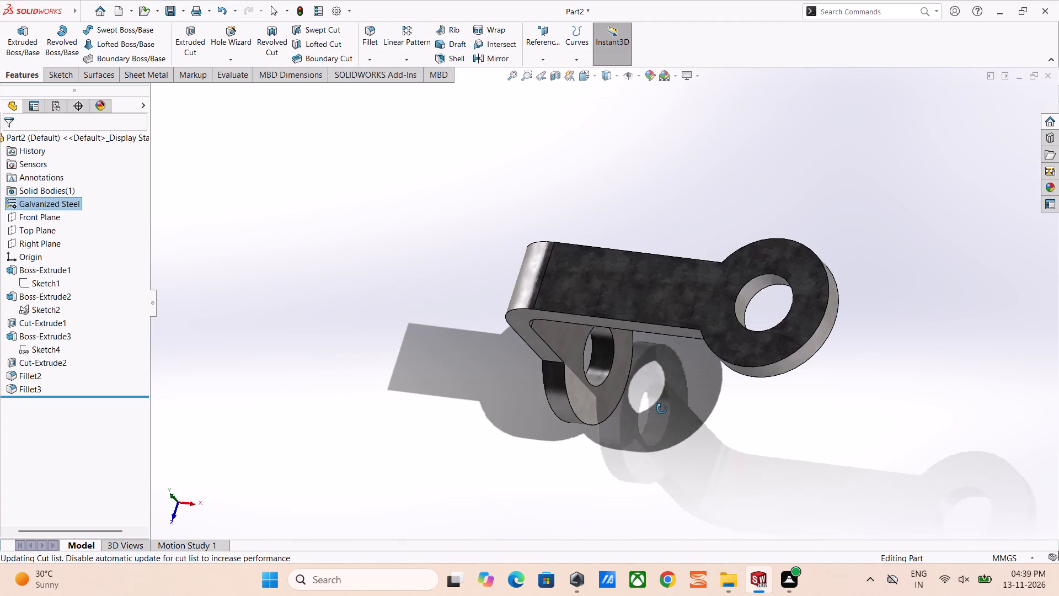
pyautogui.moveTo(662, 409); pyautogui.dragTo(777, 372, button='middle')
pyautogui.scroll(-5, 675, 246)
pyautogui.scroll(-3, 722, 312)
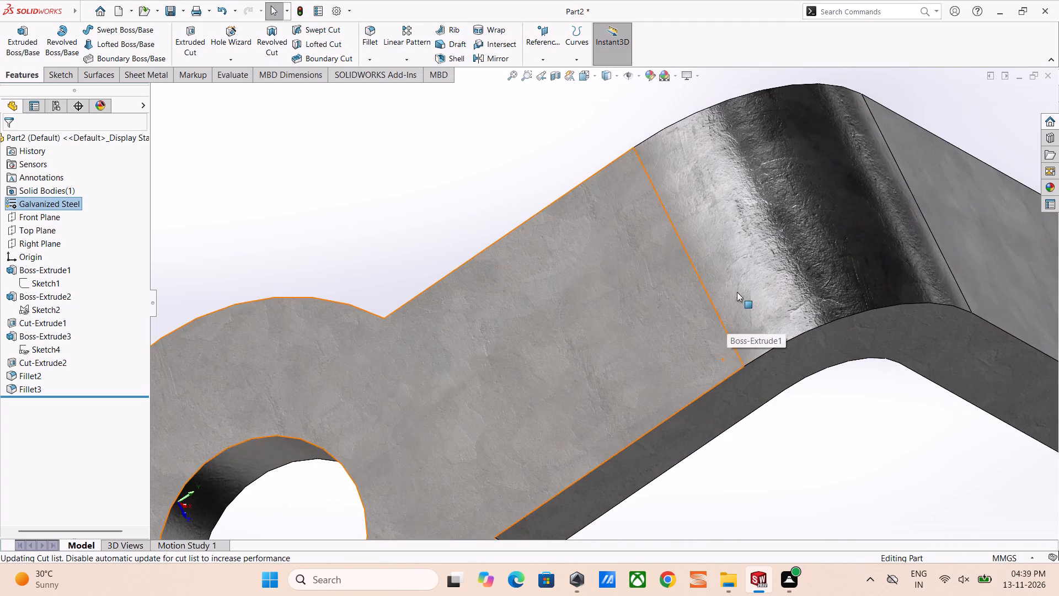
pyautogui.moveTo(737, 292); pyautogui.dragTo(683, 244, button='middle')
pyautogui.scroll(4, 713, 356)
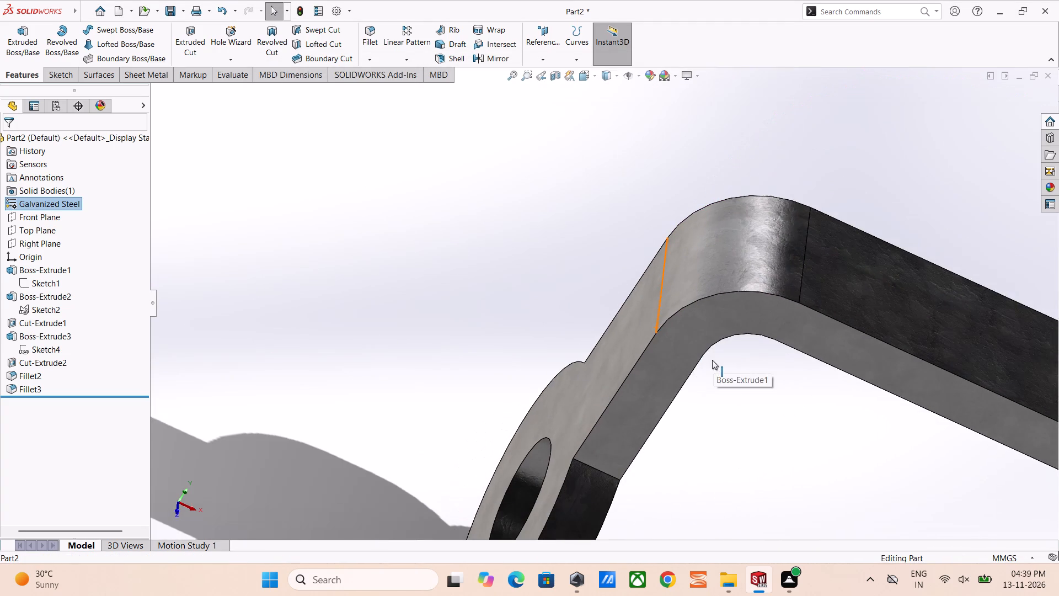
pyautogui.moveTo(803, 351); pyautogui.dragTo(712, 206, button='middle')
pyautogui.scroll(1, 803, 351)
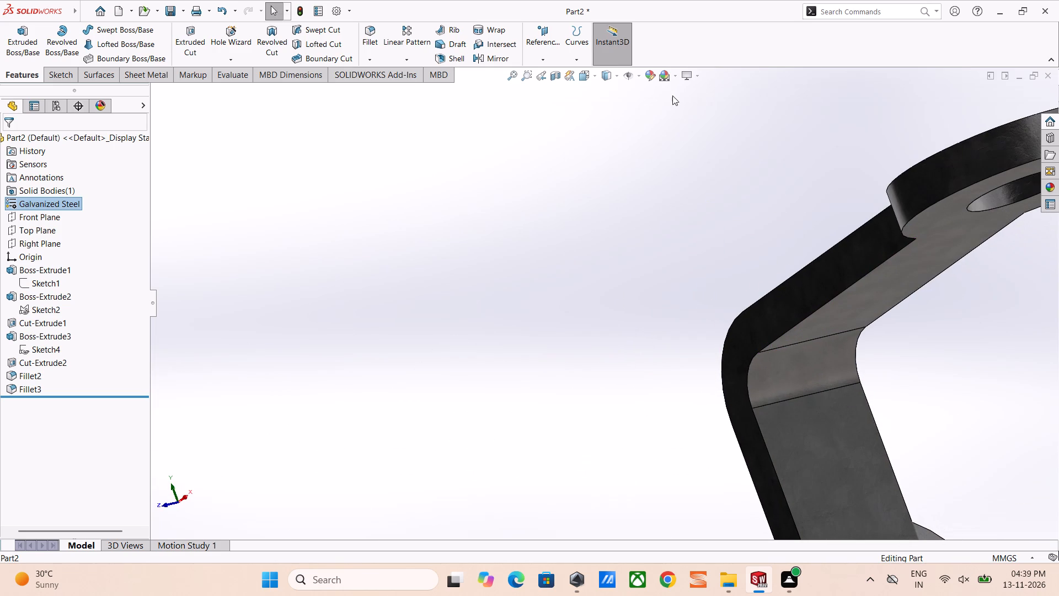
pyautogui.click(595, 74)
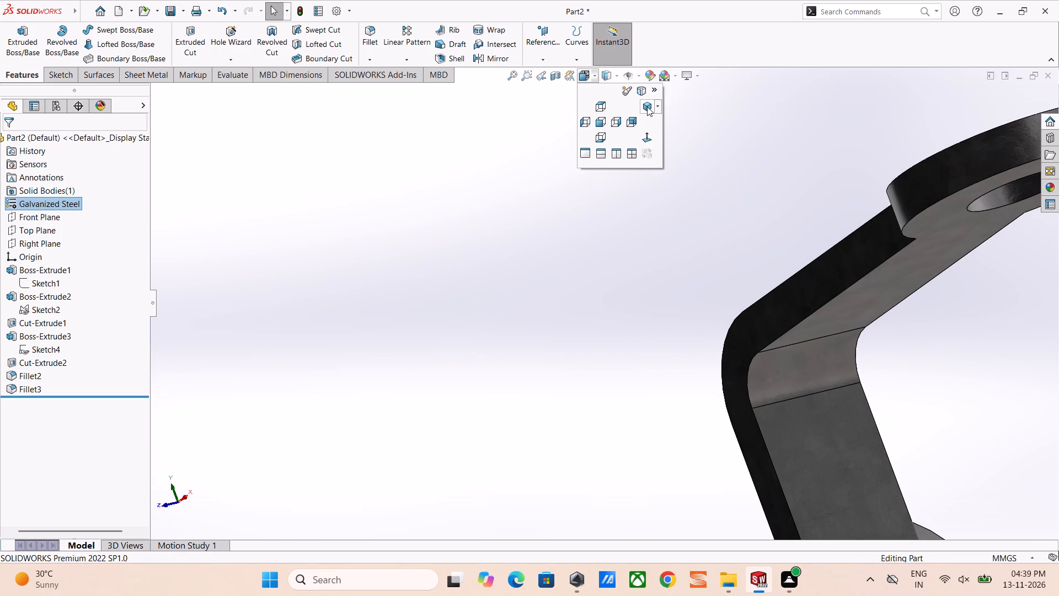
pyautogui.click(647, 107)
pyautogui.click(698, 168)
pyautogui.scroll(-2, 545, 226)
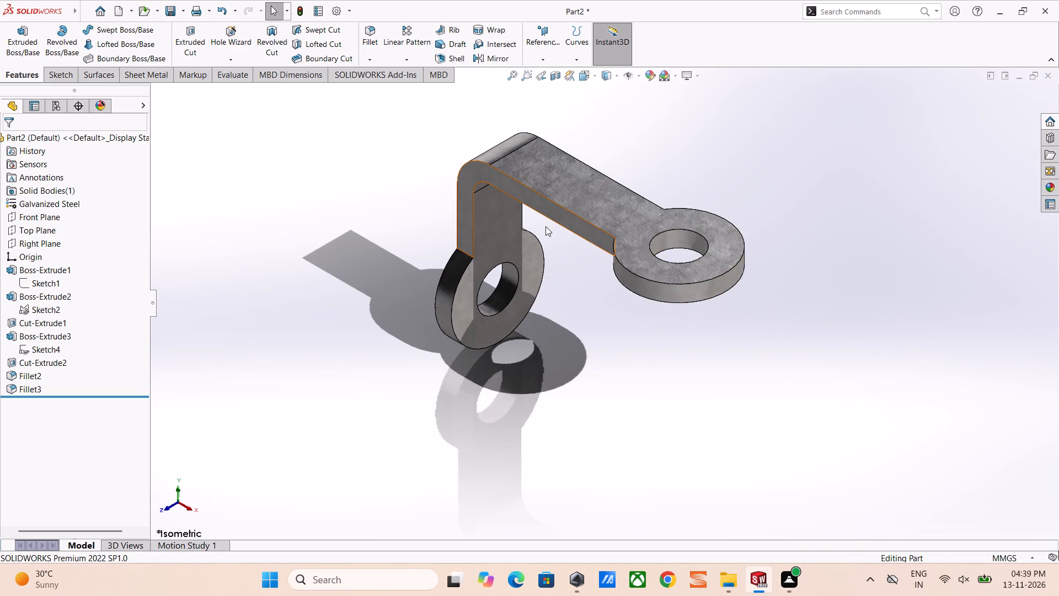
pyautogui.scroll(-2, 545, 226)
pyautogui.scroll(1, 545, 226)
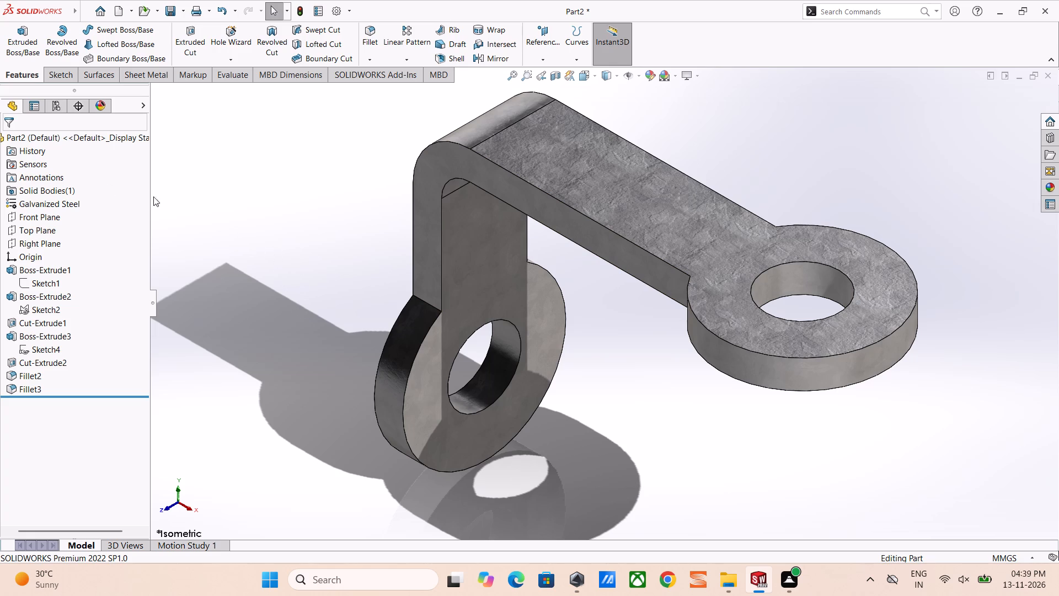
# Set the part's material to AISI 1020 Steel, Cold Rolled.
pyautogui.rightClick(50, 202)
pyautogui.click(72, 211)
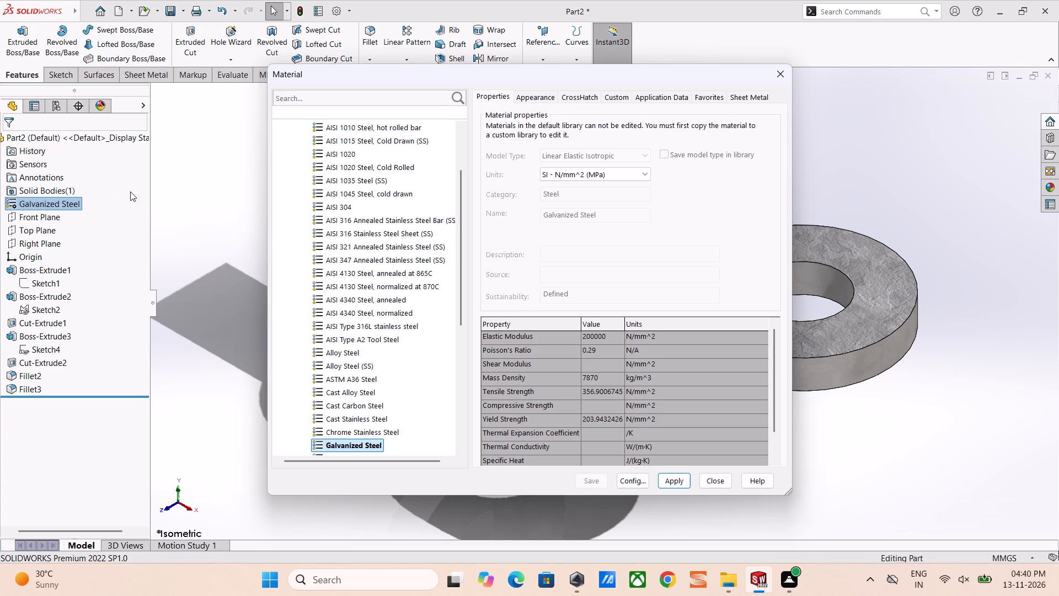
pyautogui.scroll(5, 329, 195)
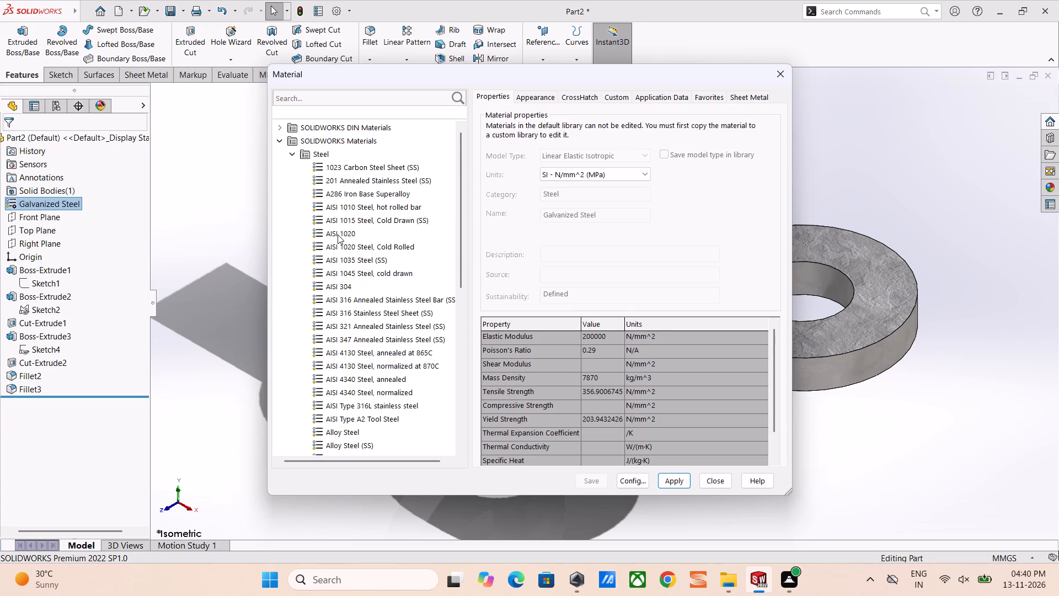
pyautogui.click(338, 235)
pyautogui.click(354, 249)
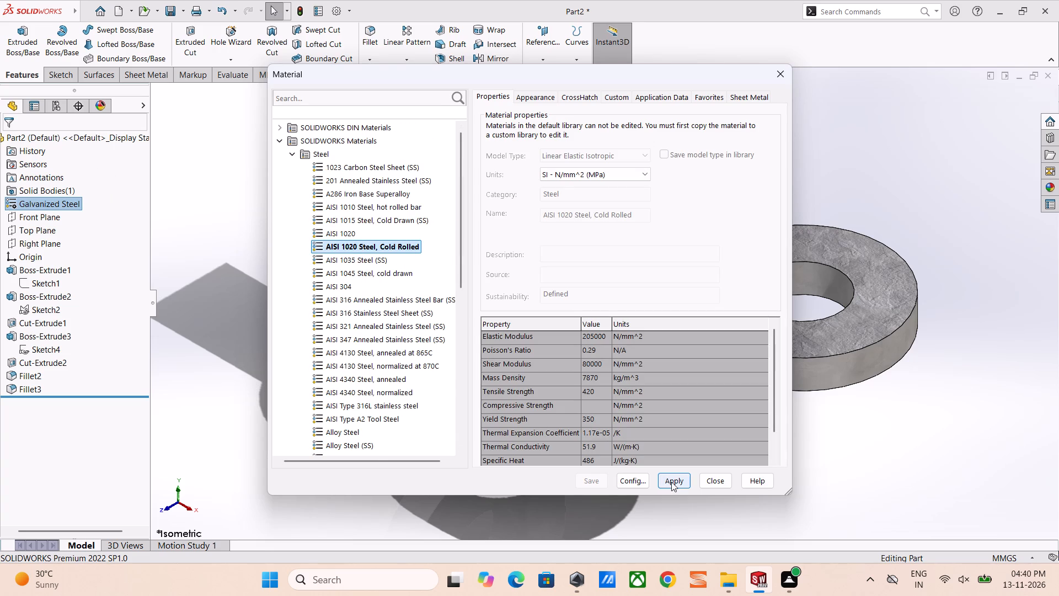
pyautogui.click(671, 482)
pyautogui.click(720, 488)
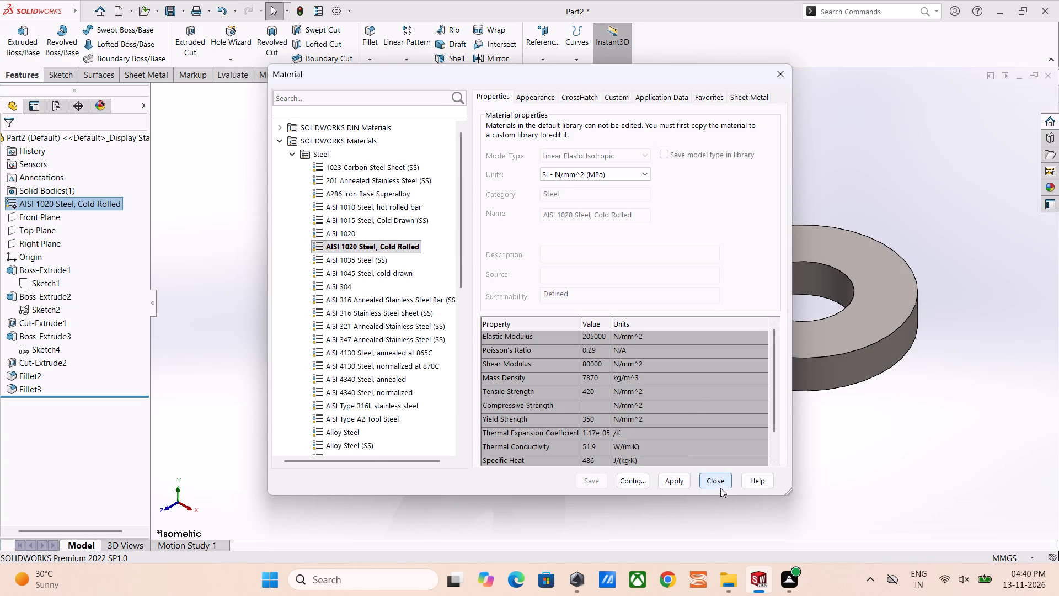
# Examine the part with its new material from below and in isometric view.
pyautogui.scroll(-5, 505, 104)
pyautogui.scroll(5, 523, 167)
pyautogui.moveTo(667, 382); pyautogui.dragTo(646, 161, button='middle')
pyautogui.scroll(1, 646, 161)
pyautogui.moveTo(766, 370); pyautogui.dragTo(588, 392, button='middle')
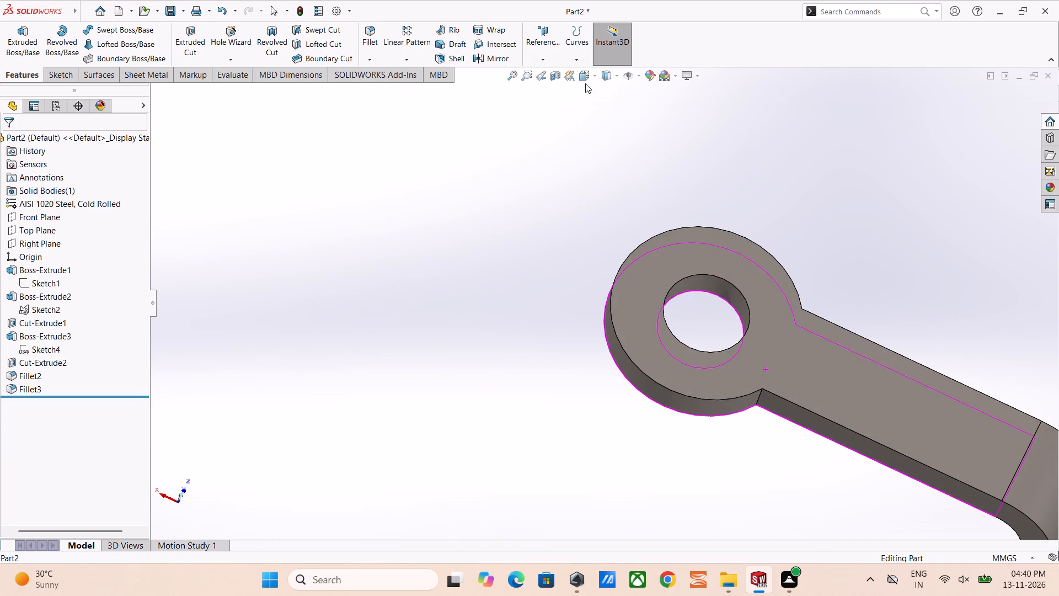
pyautogui.click(590, 82)
pyautogui.click(646, 105)
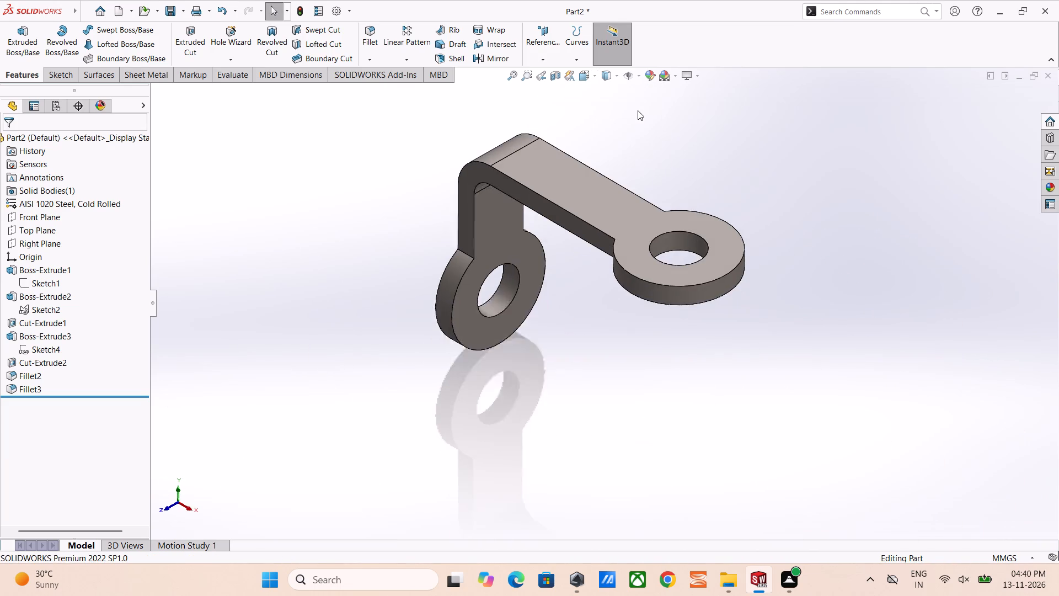
pyautogui.click(585, 140)
pyautogui.scroll(-3, 534, 171)
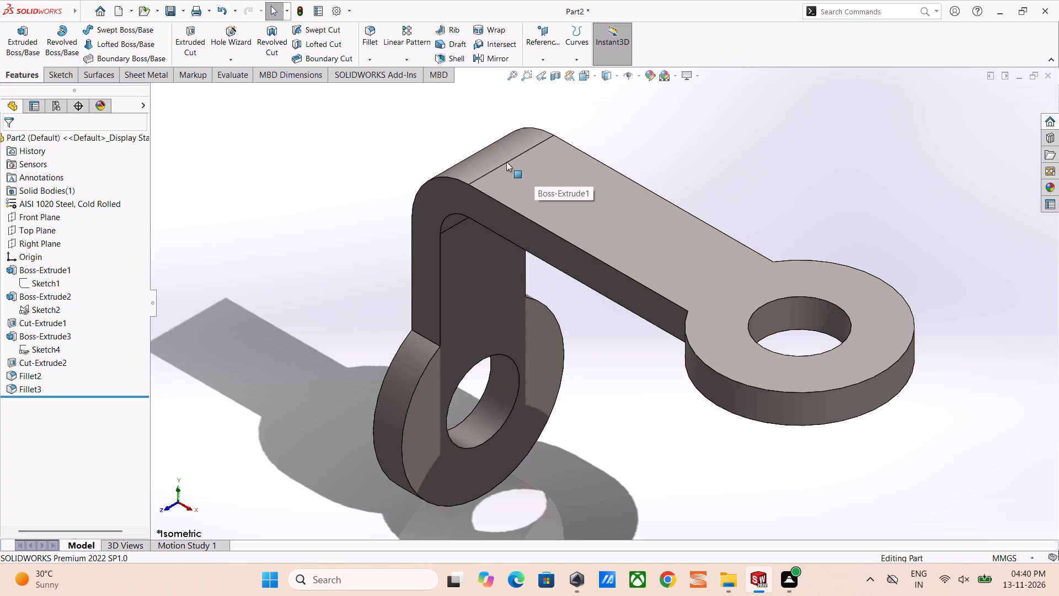
# Save the part as 12 in the fuji folder.
pyautogui.hotkey('ctrl', 's')
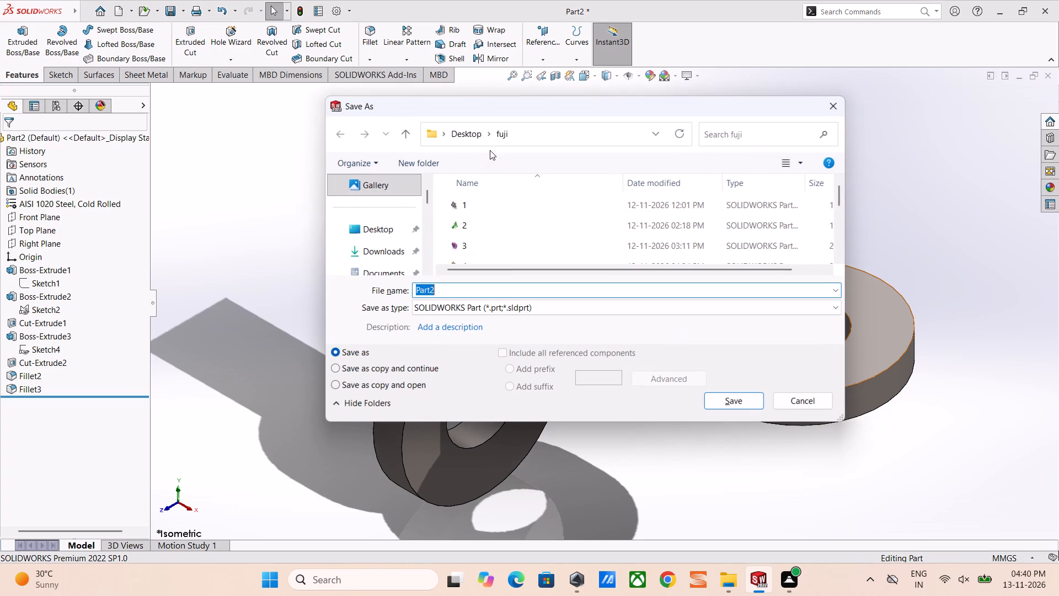
pyautogui.write('12')
pyautogui.press('Return')
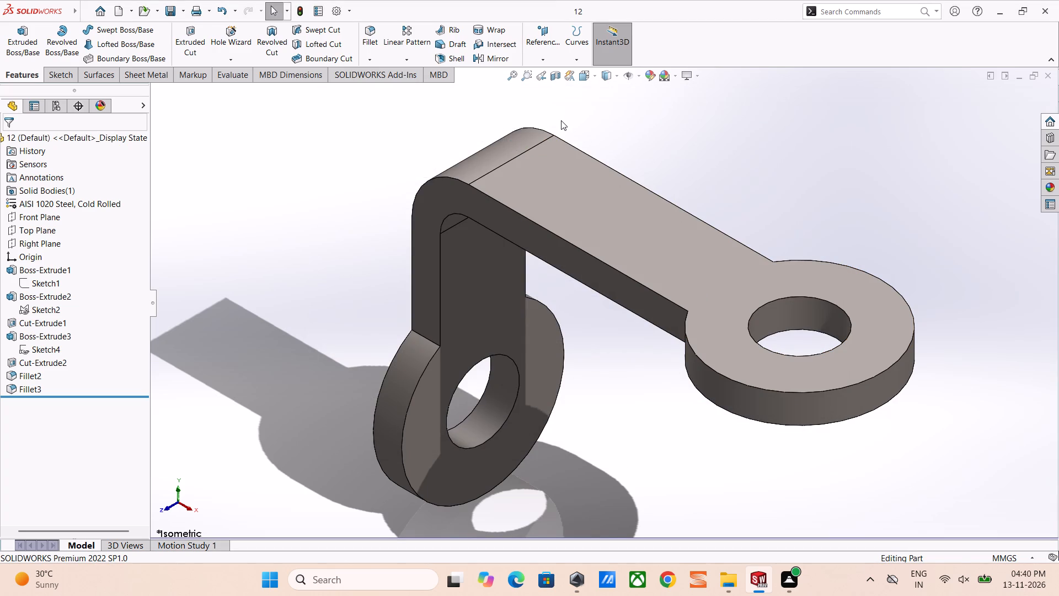
pyautogui.hotkey('ctrl', 's')
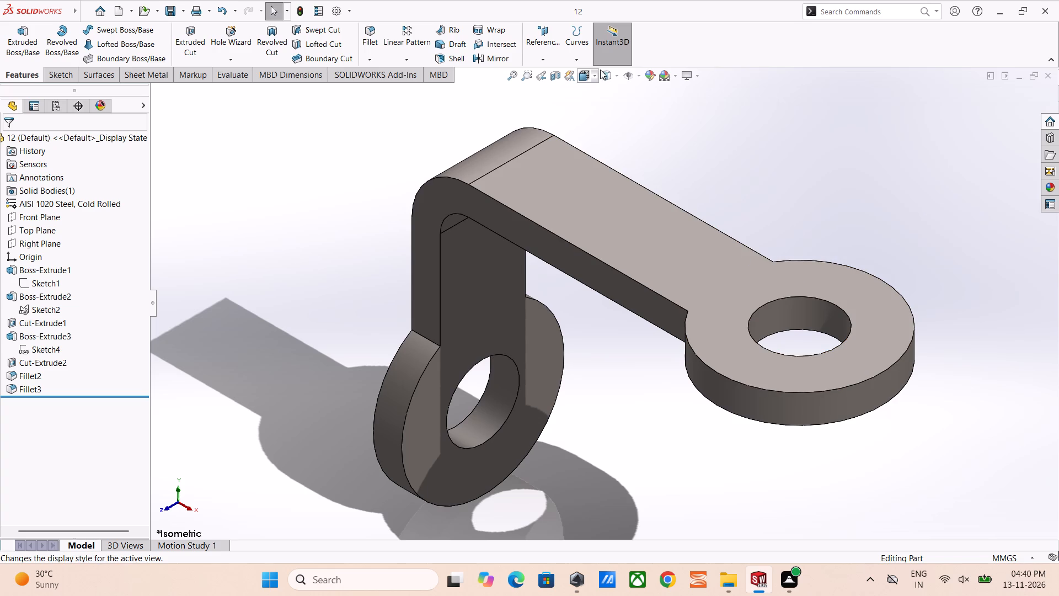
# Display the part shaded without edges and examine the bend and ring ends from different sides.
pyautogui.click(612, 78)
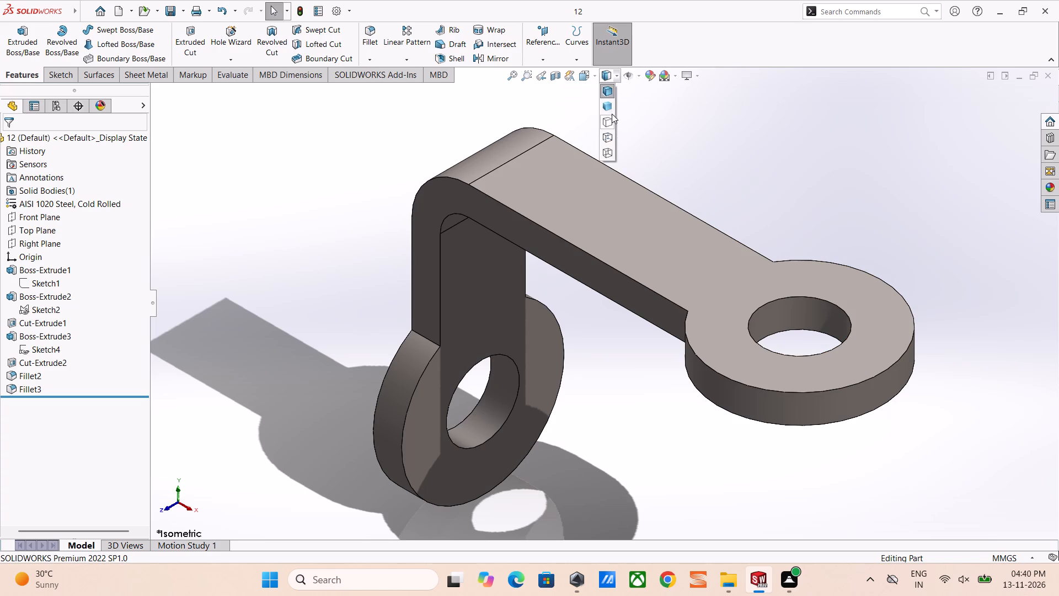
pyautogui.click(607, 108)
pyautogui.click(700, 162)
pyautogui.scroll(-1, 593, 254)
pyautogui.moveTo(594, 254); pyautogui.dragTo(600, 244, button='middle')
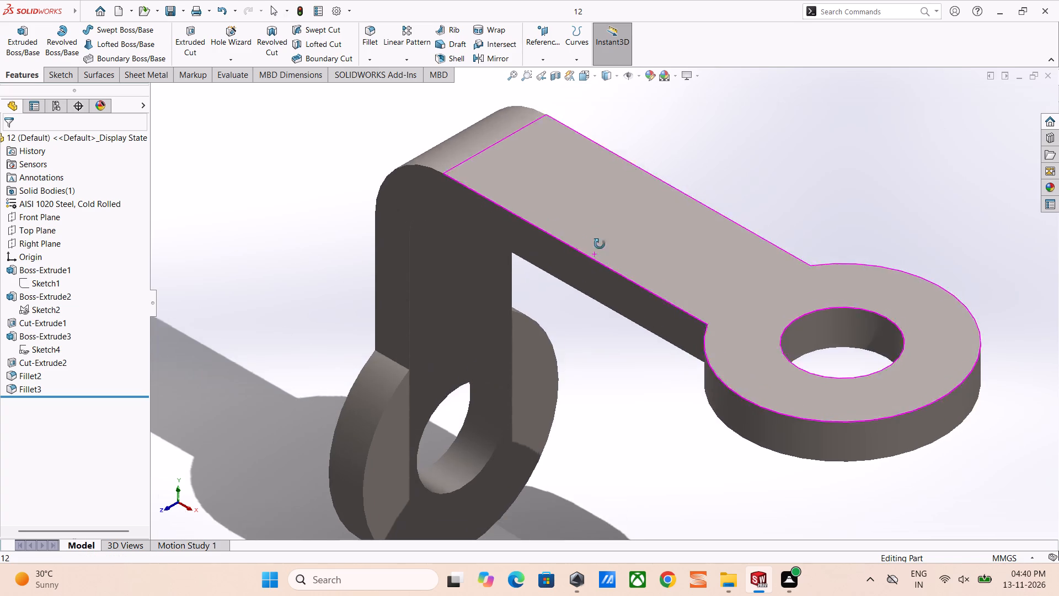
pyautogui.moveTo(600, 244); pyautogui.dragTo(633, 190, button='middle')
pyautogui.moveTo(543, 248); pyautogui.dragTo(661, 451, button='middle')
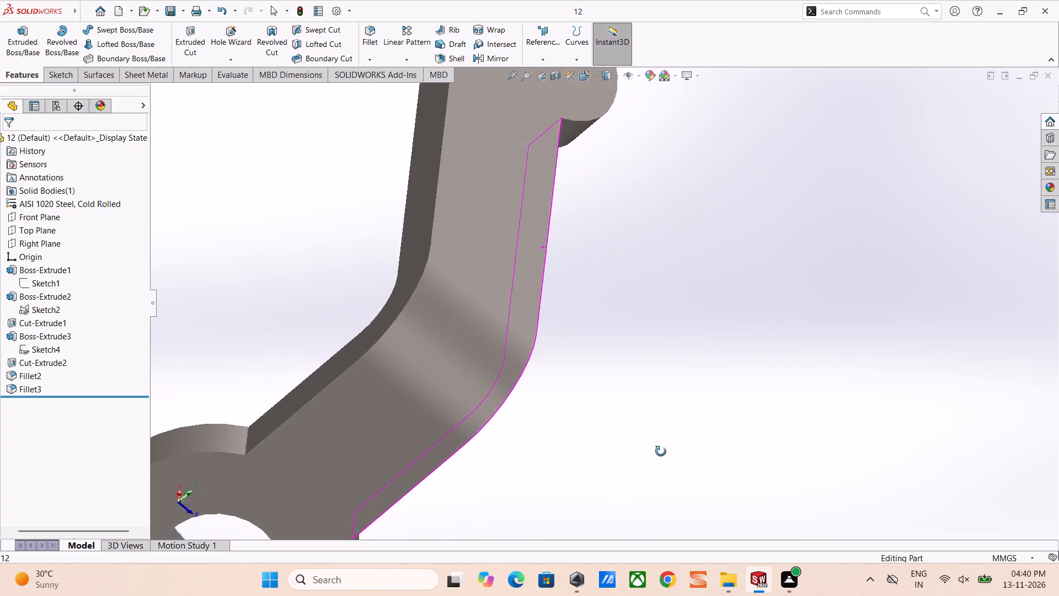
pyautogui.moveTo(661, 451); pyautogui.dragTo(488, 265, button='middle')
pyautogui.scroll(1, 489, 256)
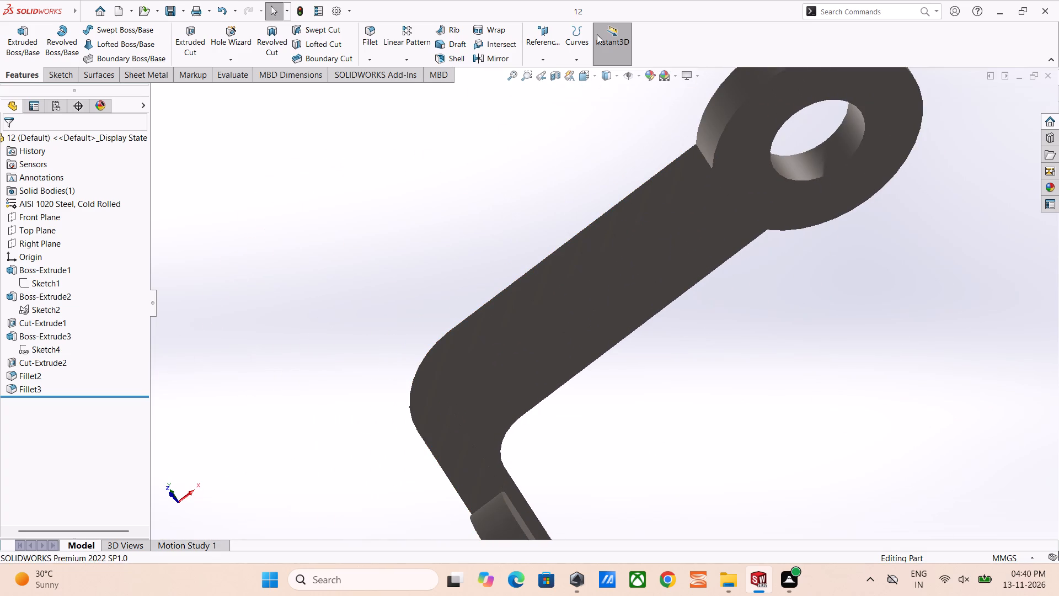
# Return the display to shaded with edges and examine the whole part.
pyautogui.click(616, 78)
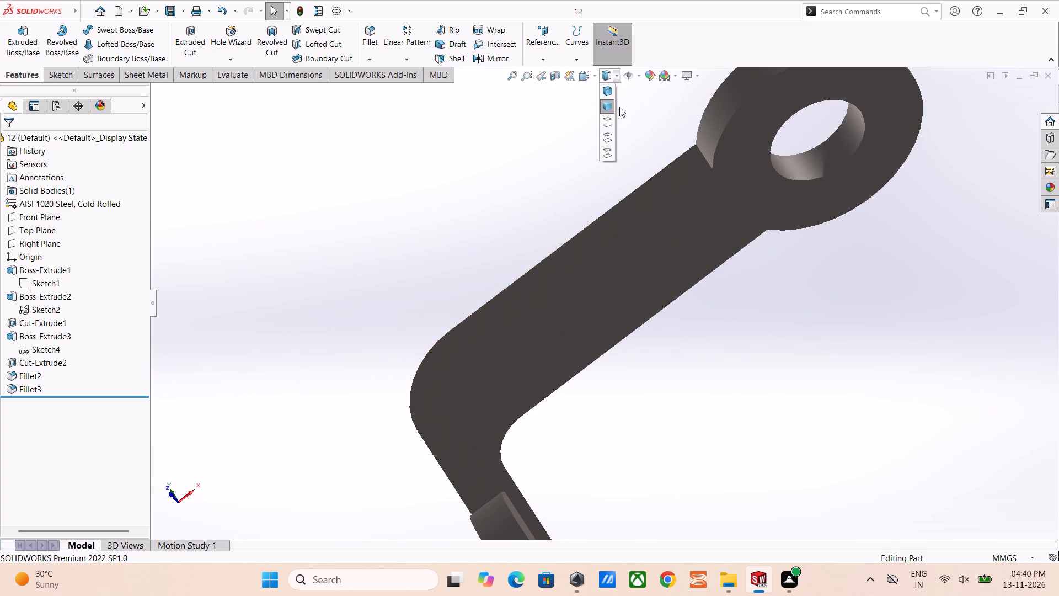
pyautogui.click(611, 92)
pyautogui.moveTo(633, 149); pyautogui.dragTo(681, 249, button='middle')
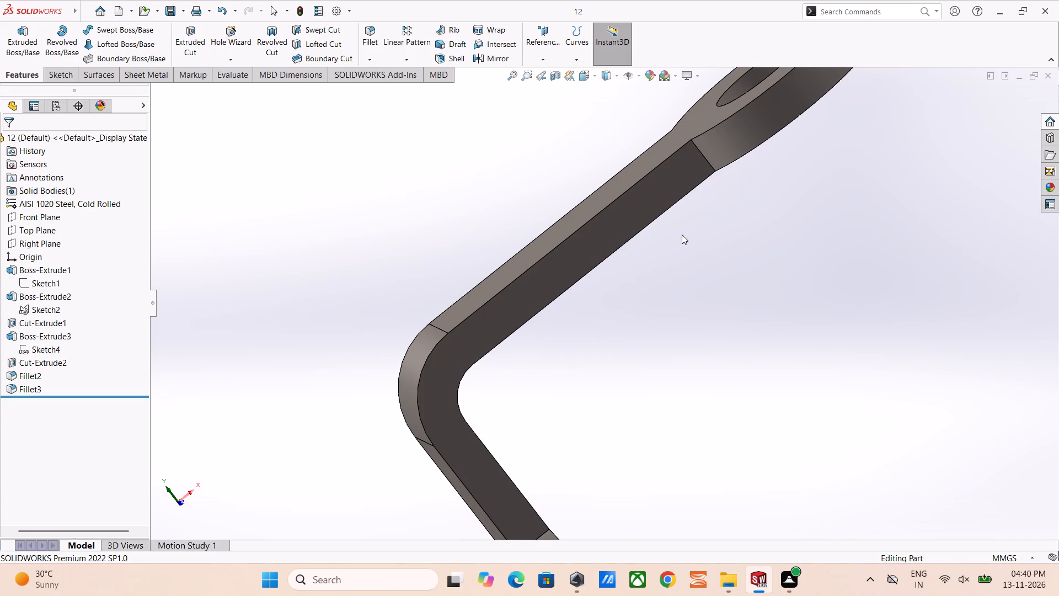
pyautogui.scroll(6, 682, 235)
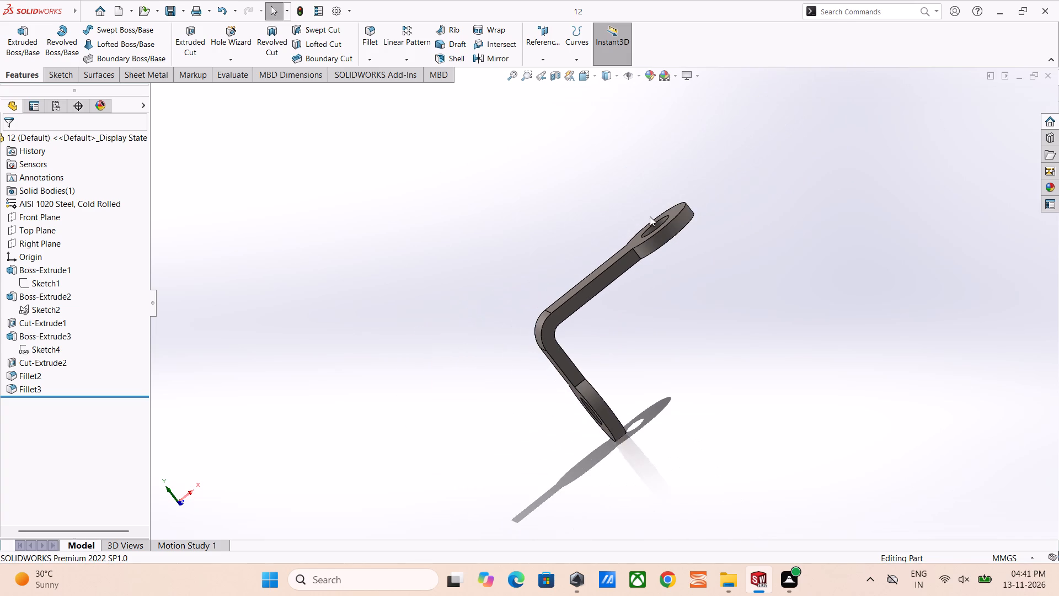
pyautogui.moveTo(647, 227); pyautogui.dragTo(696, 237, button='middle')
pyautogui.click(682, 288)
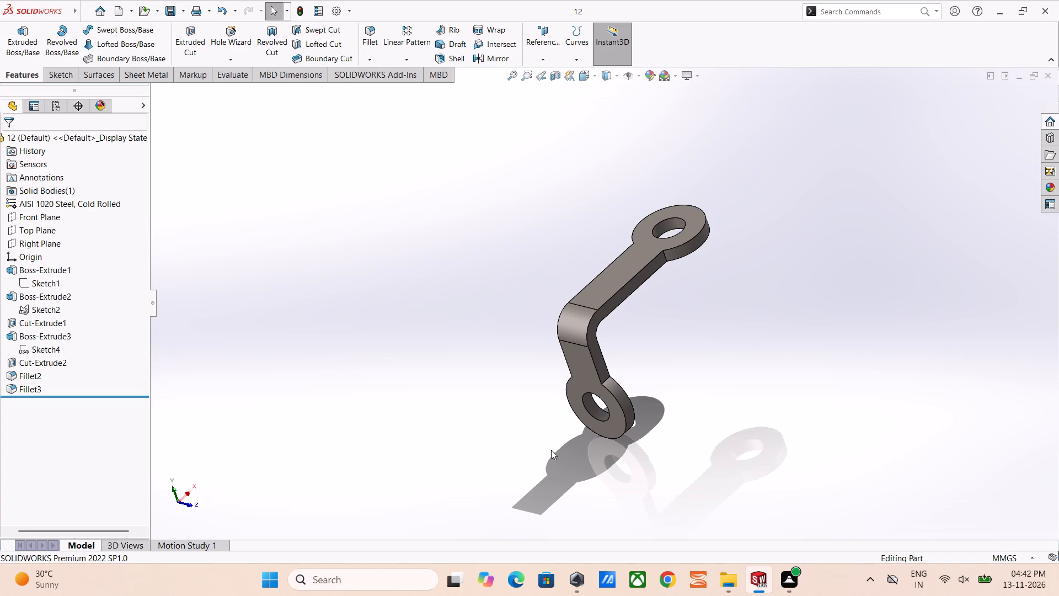
# Examine the handle's arm, bend and ring ends up close and as a whole from different sides.
pyautogui.scroll(-4, 565, 324)
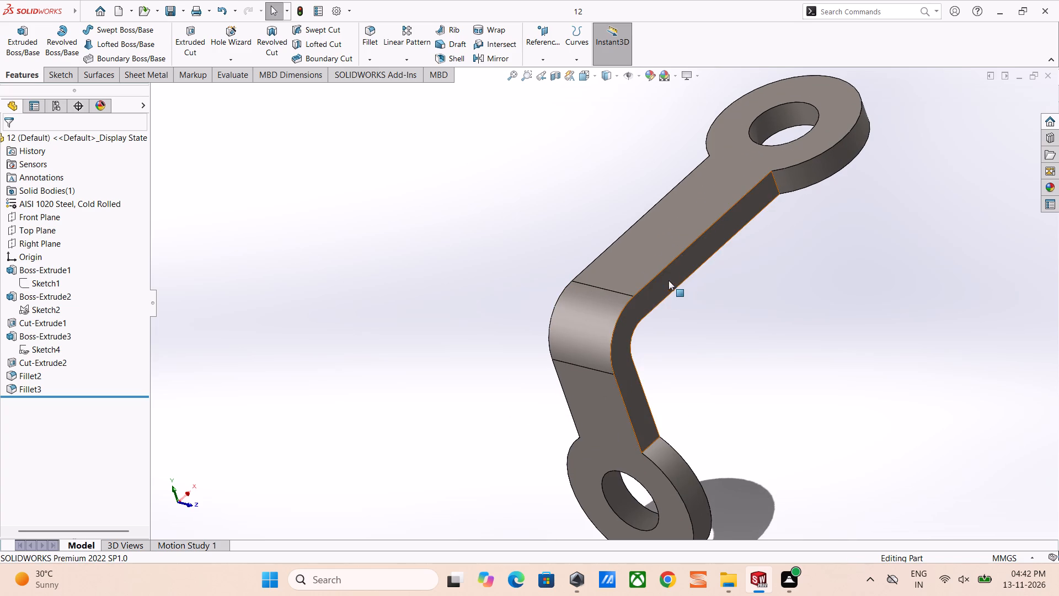
pyautogui.moveTo(728, 284); pyautogui.dragTo(628, 210, button='middle')
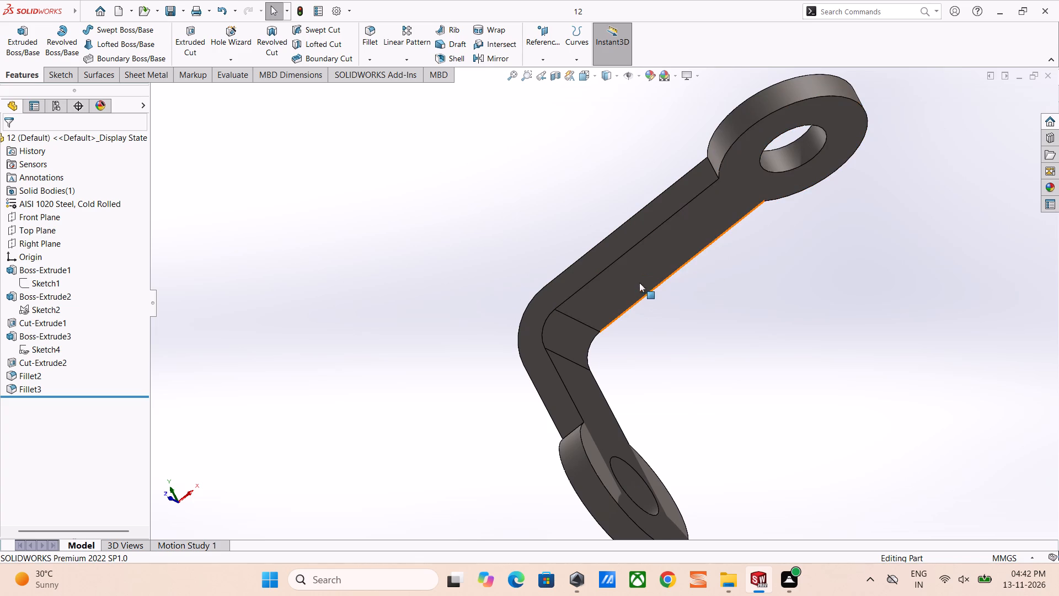
pyautogui.moveTo(715, 236); pyautogui.dragTo(770, 306, button='middle')
pyautogui.scroll(3, 762, 279)
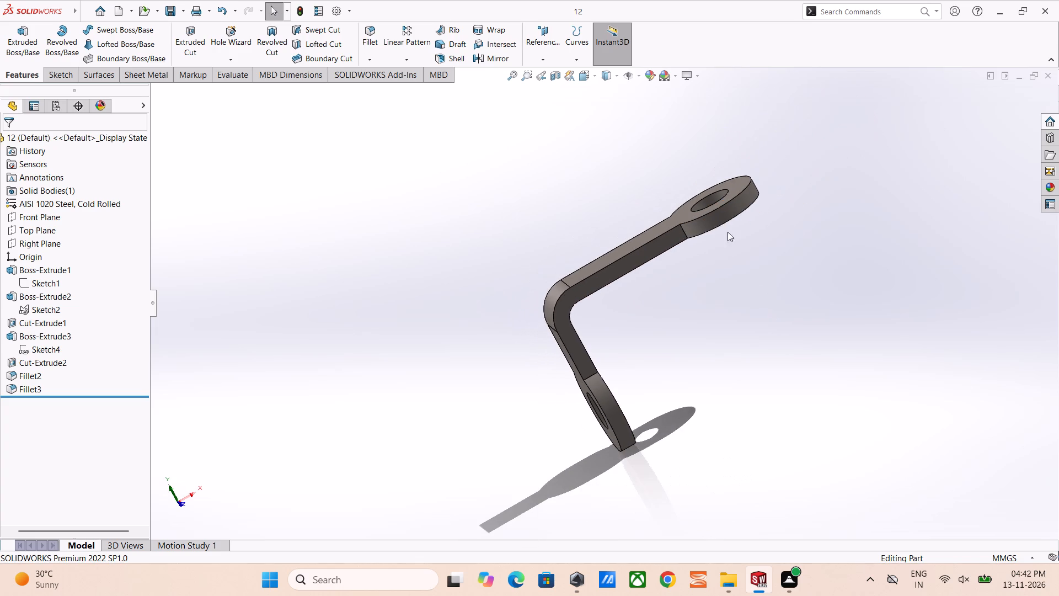
pyautogui.click(675, 216)
pyautogui.click(849, 285)
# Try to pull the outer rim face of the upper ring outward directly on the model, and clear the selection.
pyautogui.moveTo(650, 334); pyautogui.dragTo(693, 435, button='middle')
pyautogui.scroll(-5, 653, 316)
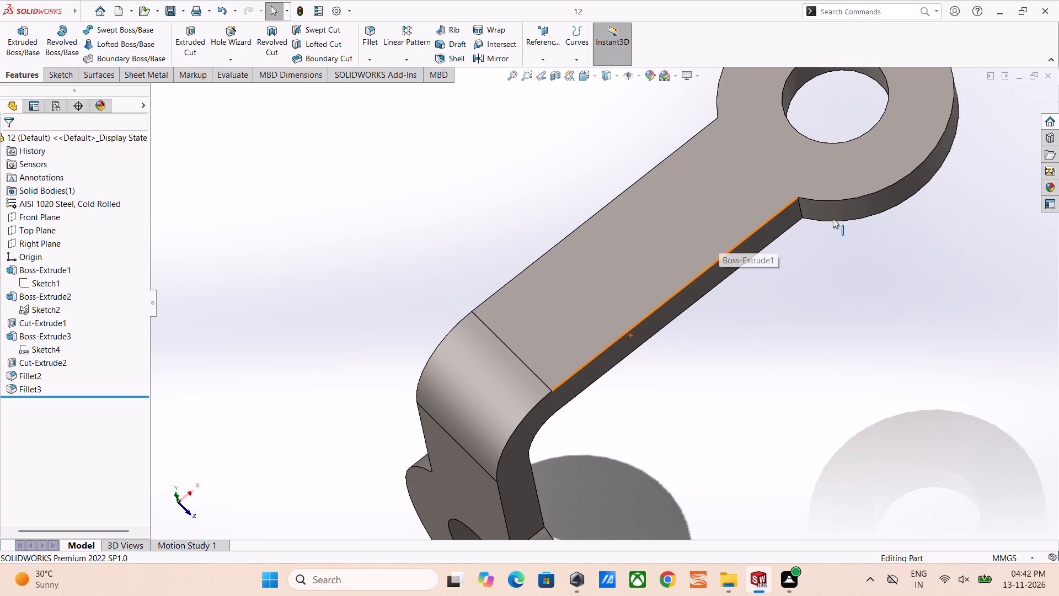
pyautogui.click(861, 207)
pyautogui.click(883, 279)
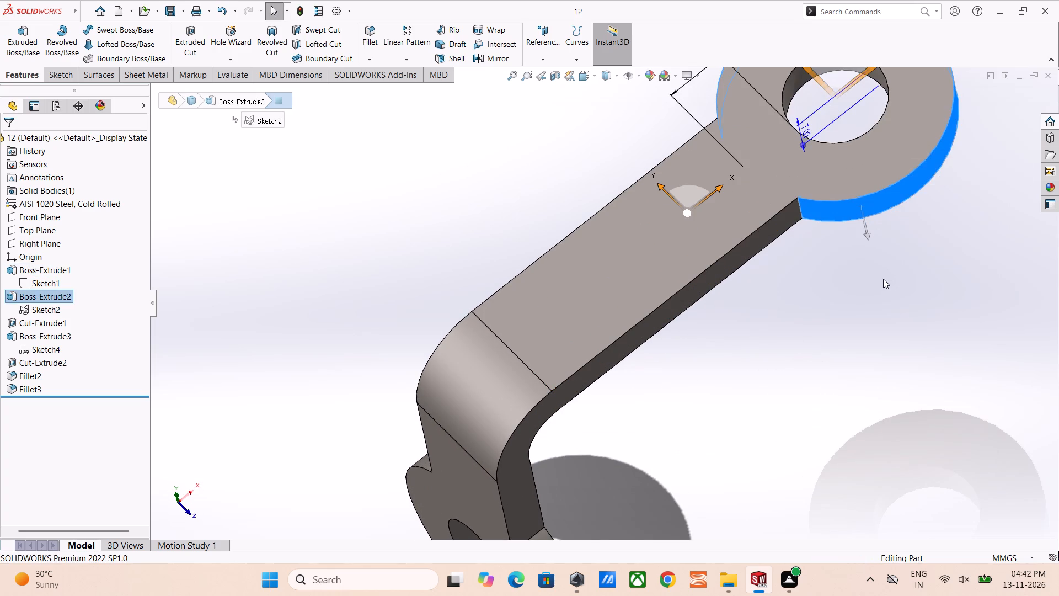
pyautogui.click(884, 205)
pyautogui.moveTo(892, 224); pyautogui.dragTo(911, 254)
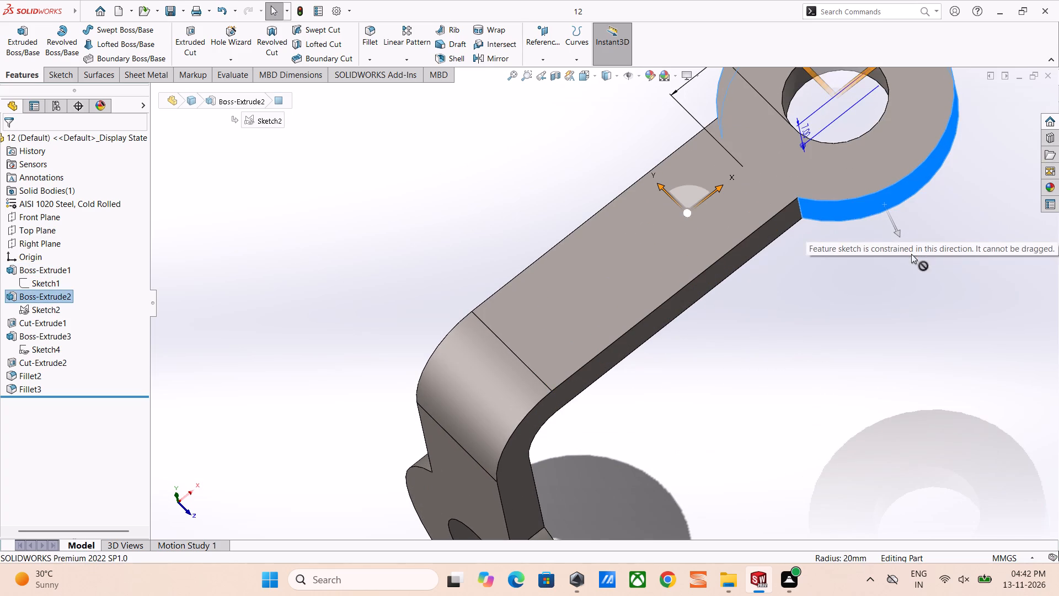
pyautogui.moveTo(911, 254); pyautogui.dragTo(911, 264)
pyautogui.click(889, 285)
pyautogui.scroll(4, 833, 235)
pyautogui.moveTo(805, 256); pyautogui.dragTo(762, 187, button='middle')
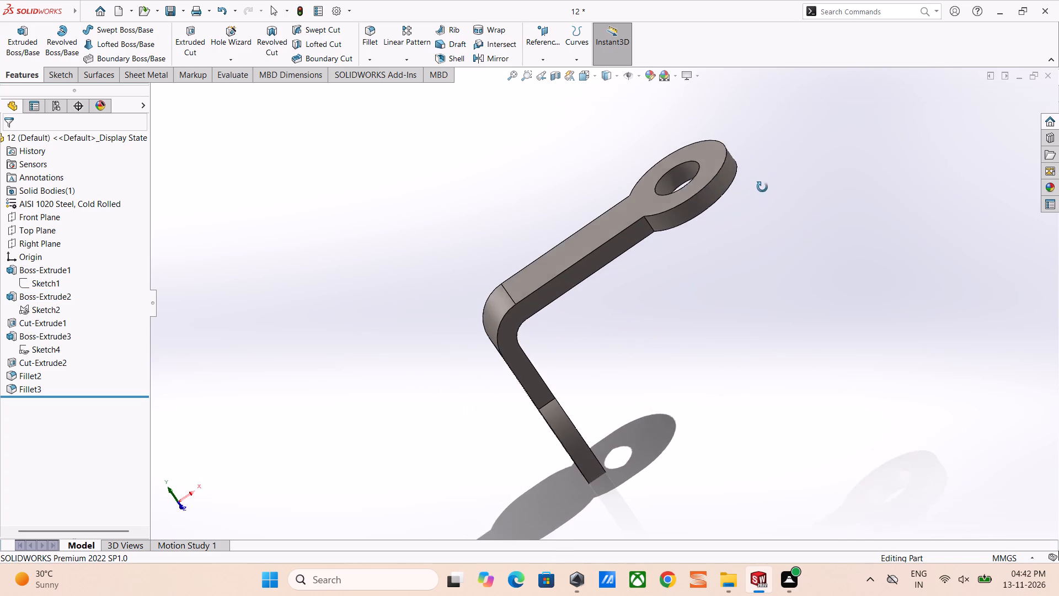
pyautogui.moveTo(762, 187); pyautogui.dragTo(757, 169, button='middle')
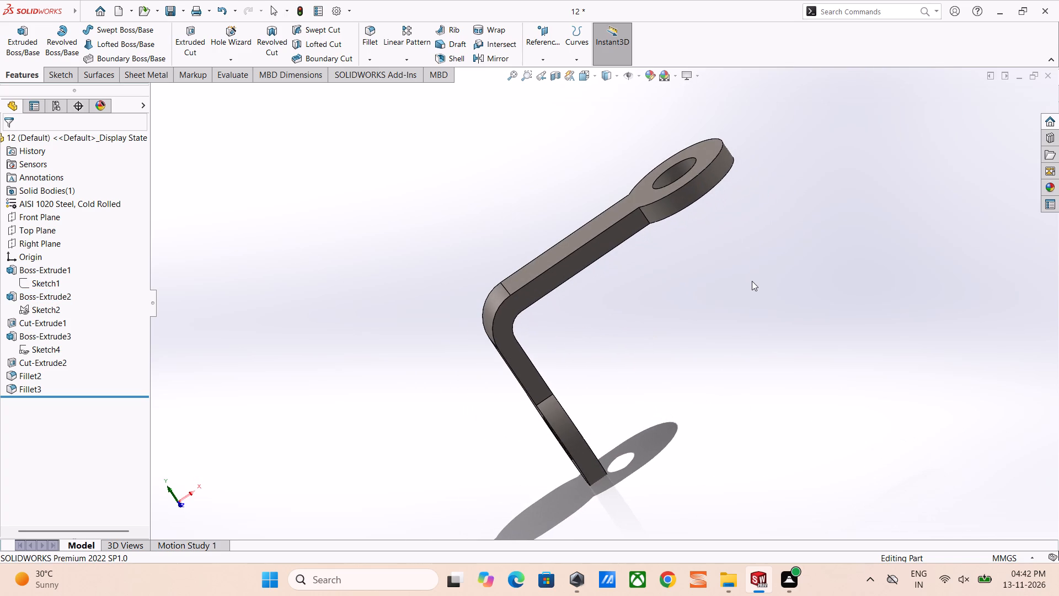
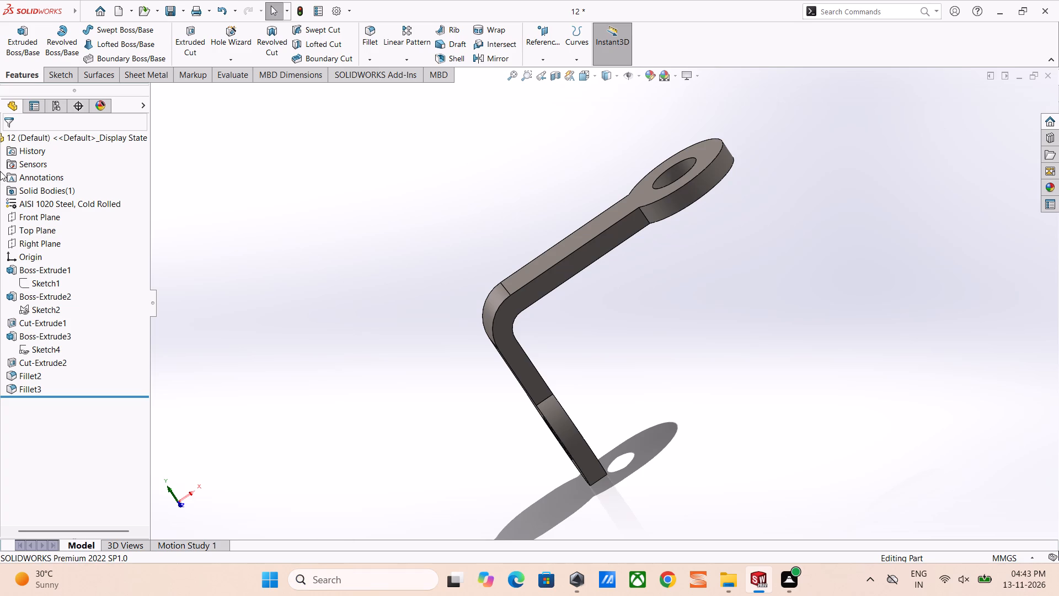
# Save the finished handle part.
pyautogui.hotkey('ctrl', 's')
# Create a new drawing on a standard A3 (ISO) sheet with the sheet format displayed.
pyautogui.hotkey('ctrl', 'n')
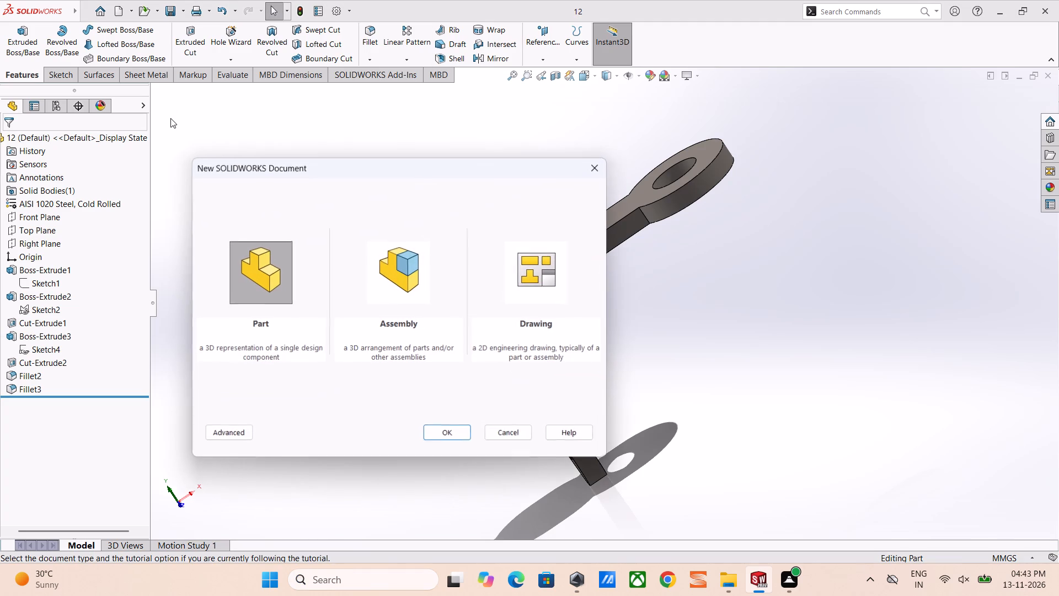
pyautogui.click(541, 276)
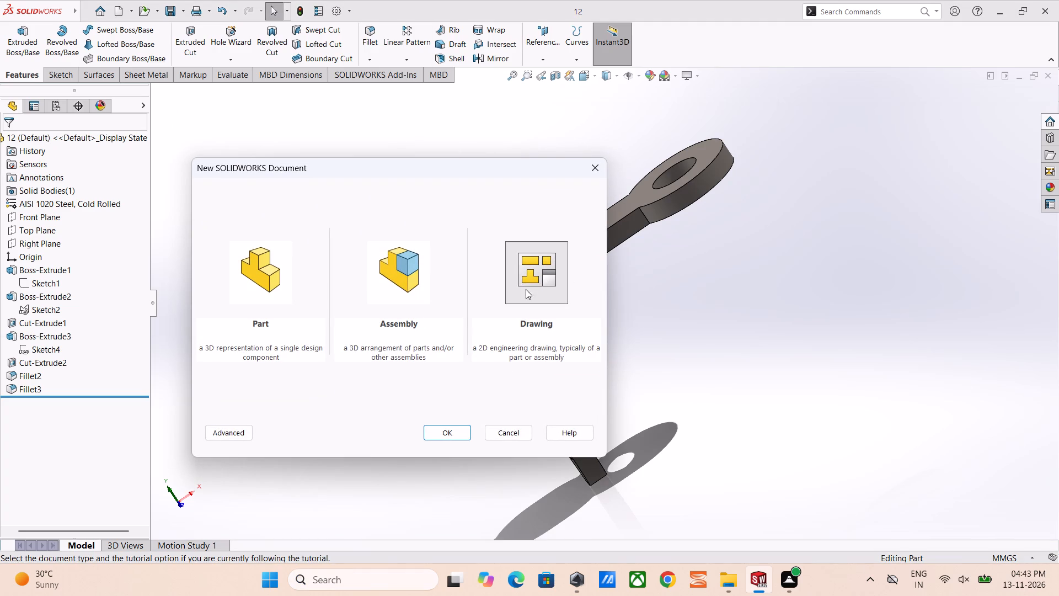
pyautogui.click(458, 432)
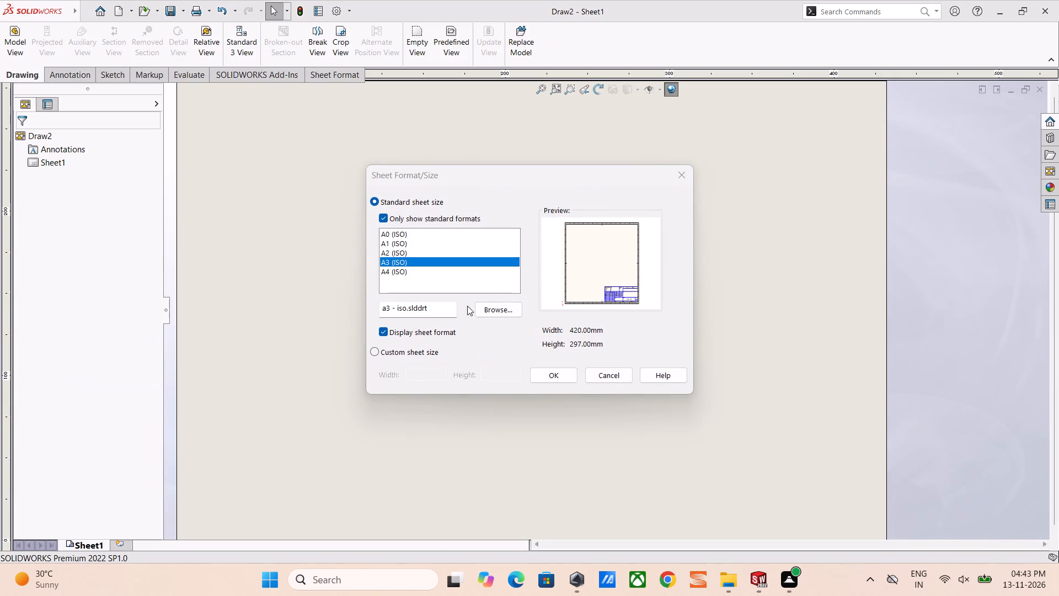
pyautogui.click(566, 377)
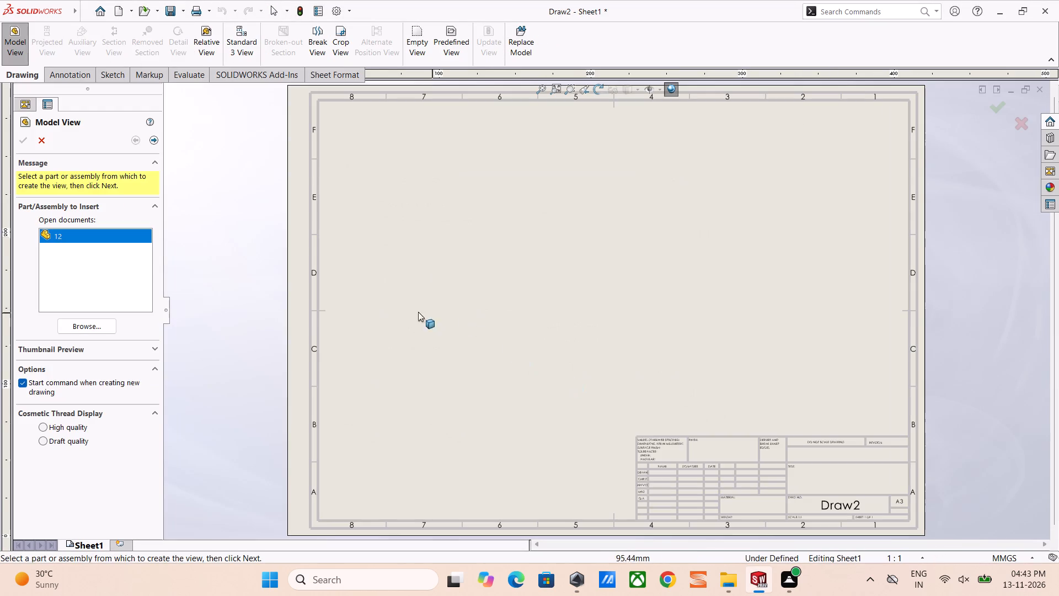
# Insert part 12 from the fuji folder and place its front view on the sheet's left half.
pyautogui.click(106, 327)
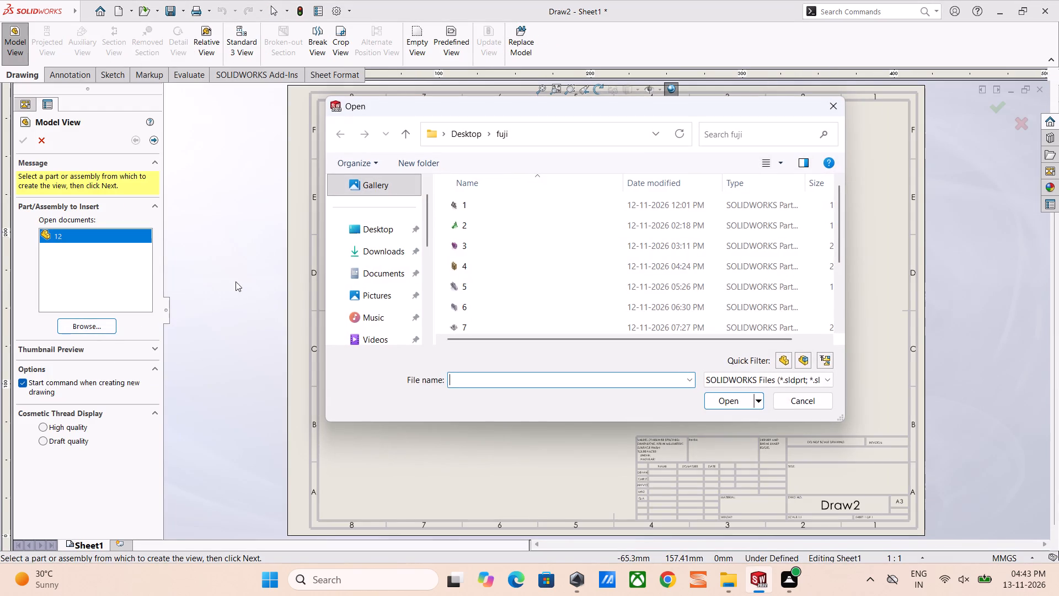
pyautogui.scroll(-6, 494, 297)
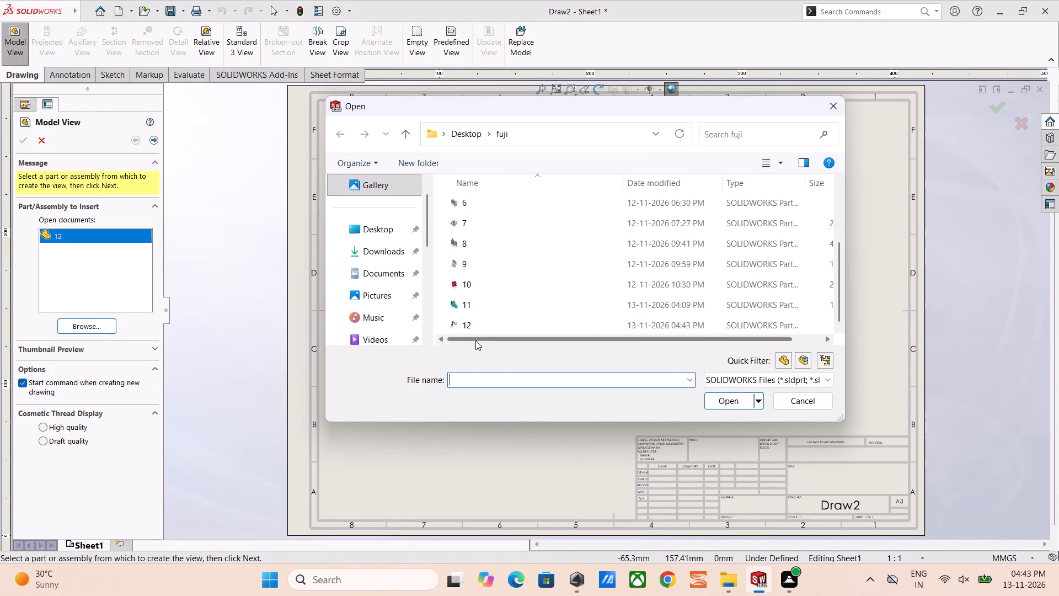
pyautogui.click(507, 324)
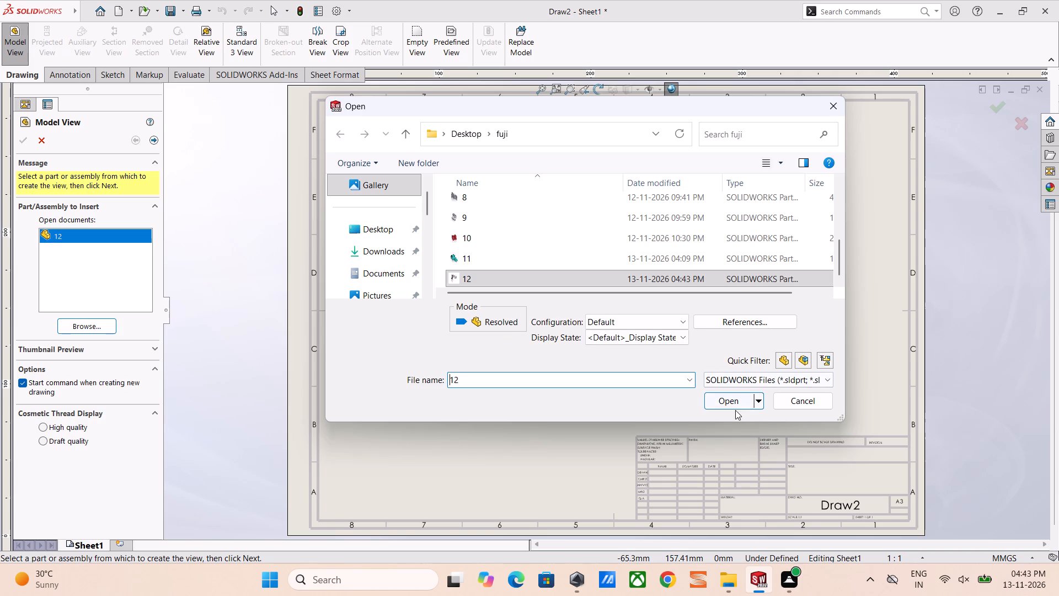
pyautogui.click(735, 401)
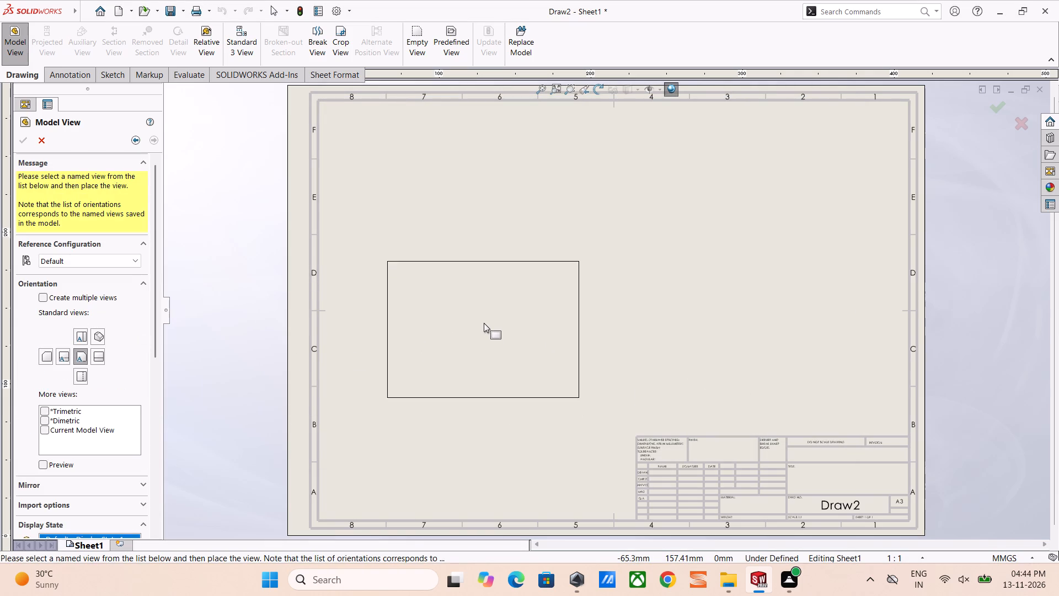
pyautogui.click(486, 315)
# Project three views from the front view: one beside it, one above it and an isometric view, and finish placing views.
pyautogui.click(763, 307)
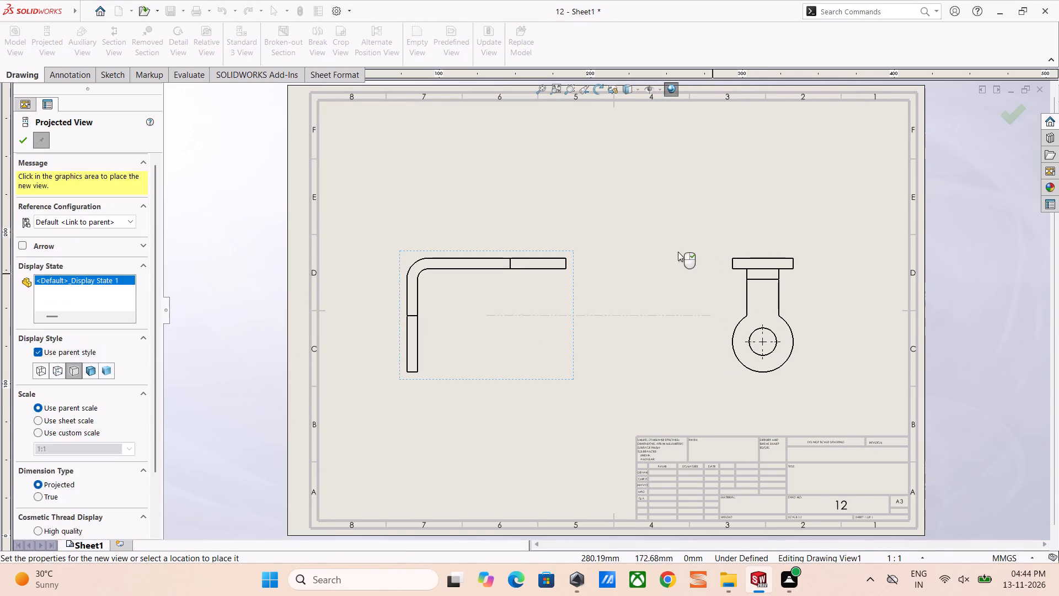
pyautogui.click(515, 191)
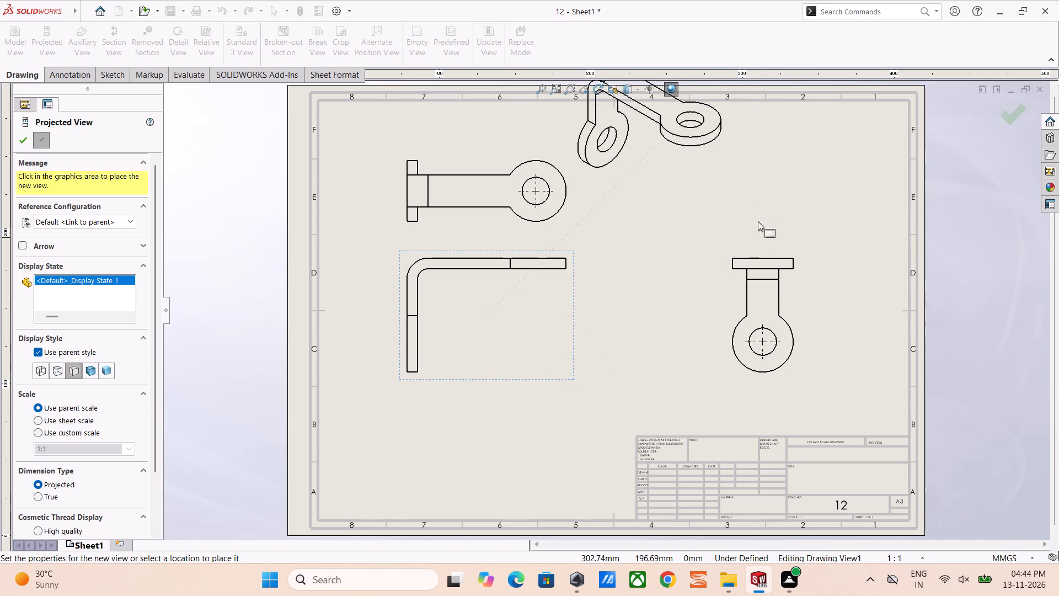
pyautogui.click(773, 219)
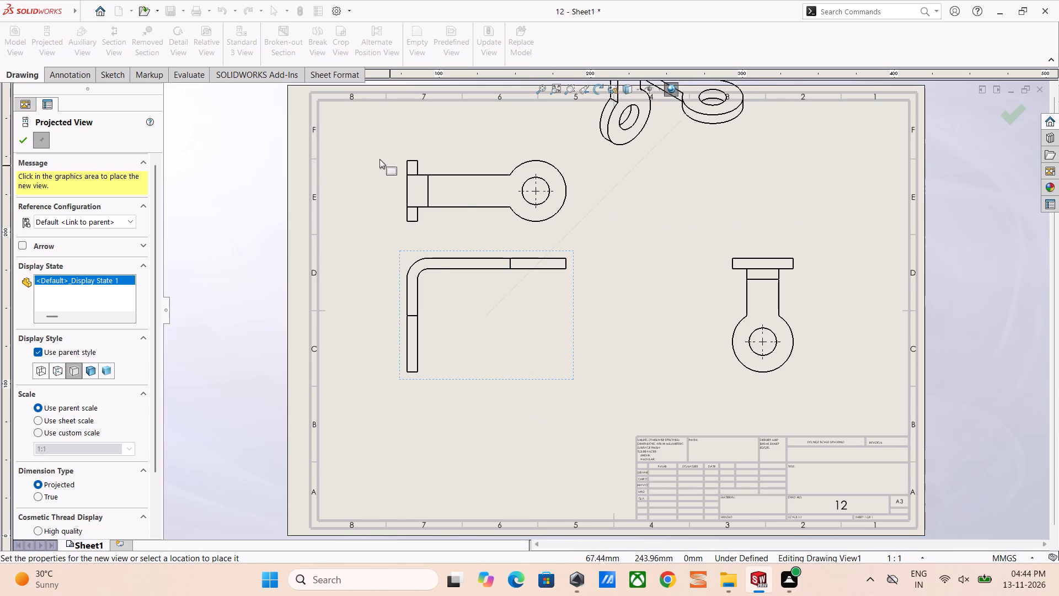
pyautogui.click(23, 146)
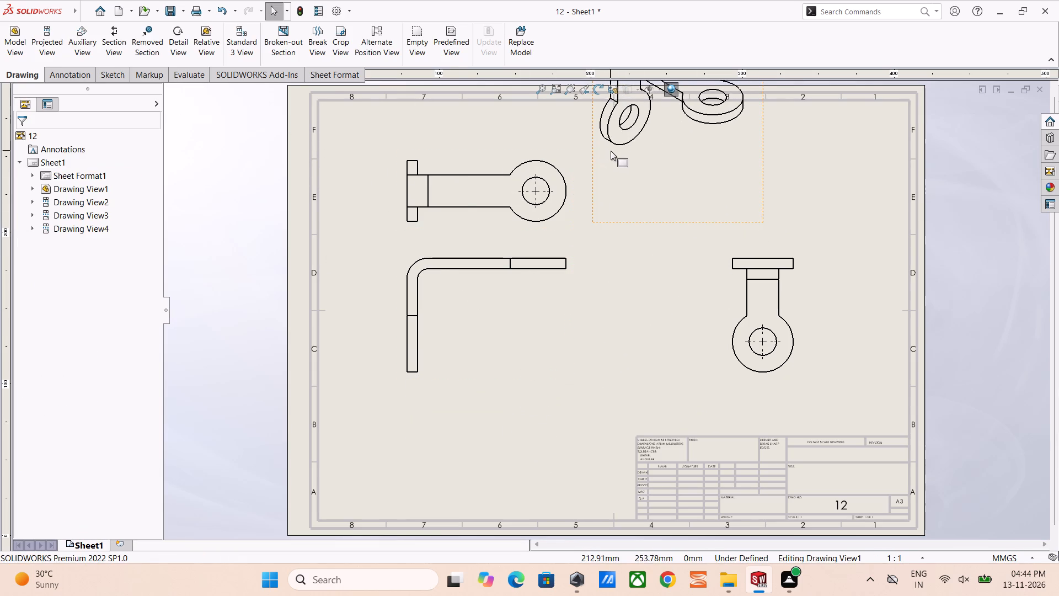
# Rearrange the views: isometric in the sheet's upper-right area, front and side views lower, leaving clear space between all four.
pyautogui.moveTo(612, 156); pyautogui.dragTo(655, 206)
pyautogui.moveTo(767, 177); pyautogui.dragTo(868, 245)
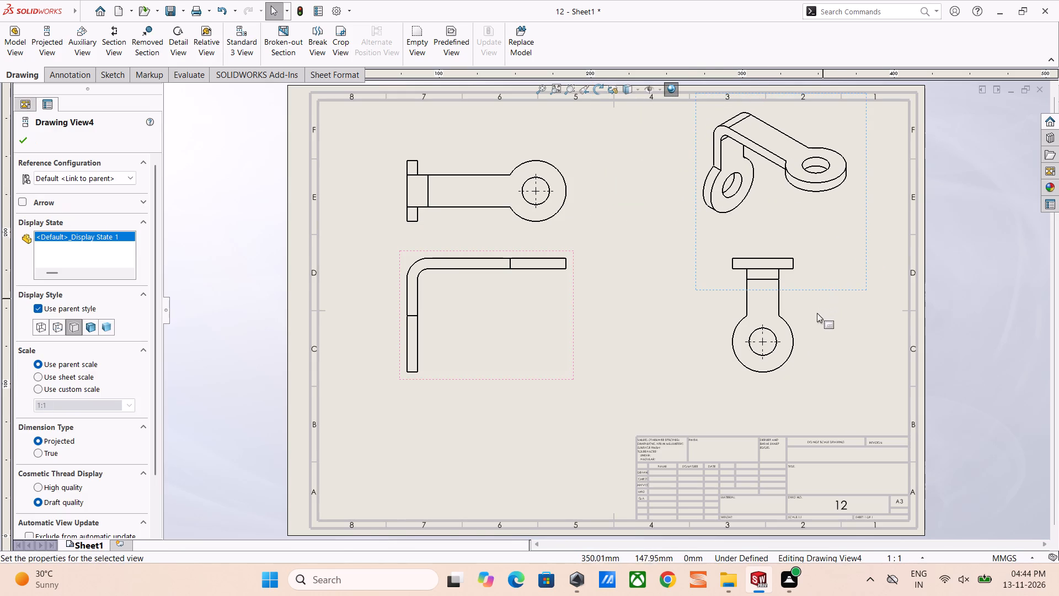
pyautogui.click(825, 337)
pyautogui.moveTo(801, 331); pyautogui.dragTo(807, 350)
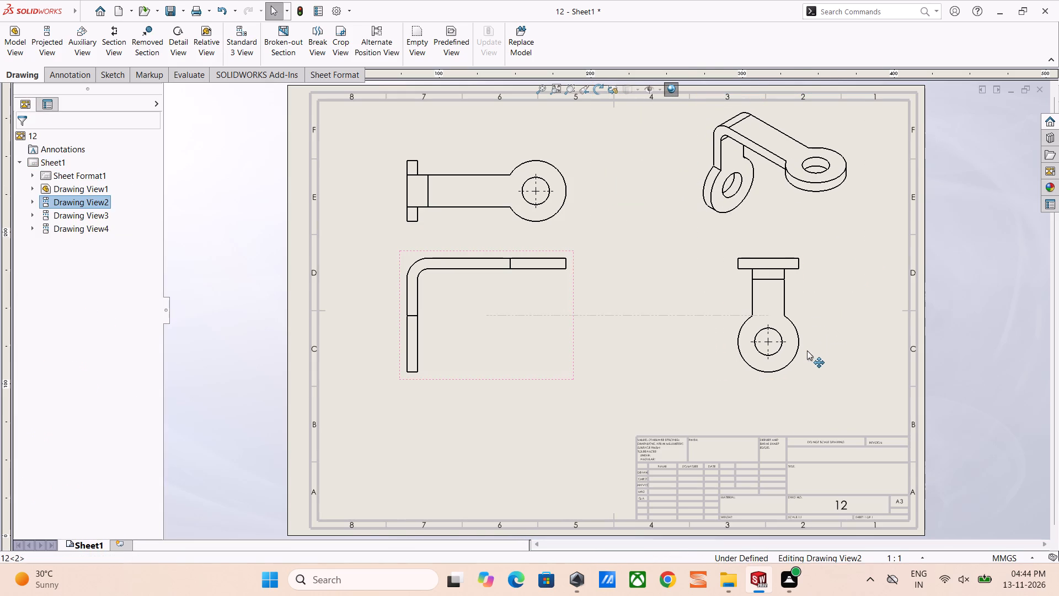
pyautogui.moveTo(807, 350); pyautogui.dragTo(806, 364)
pyautogui.moveTo(575, 265); pyautogui.dragTo(572, 302)
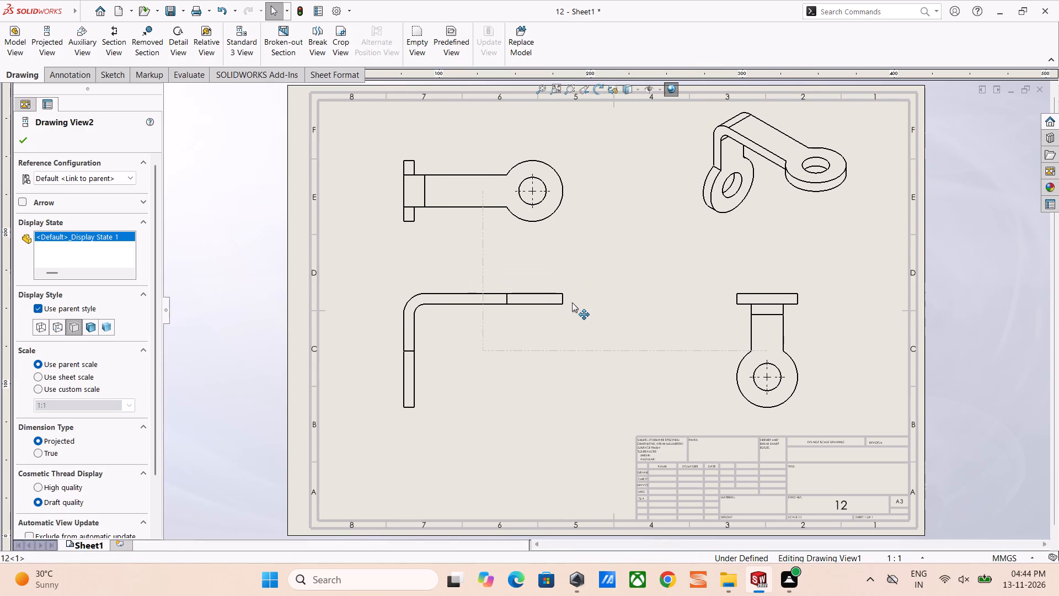
pyautogui.moveTo(572, 302); pyautogui.dragTo(574, 310)
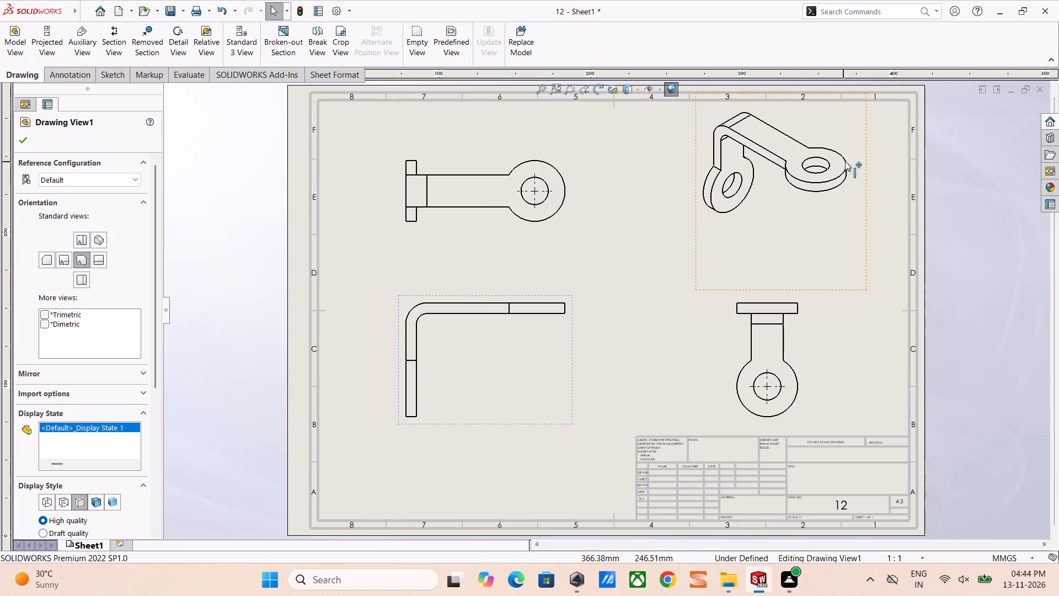
pyautogui.moveTo(866, 155); pyautogui.dragTo(868, 190)
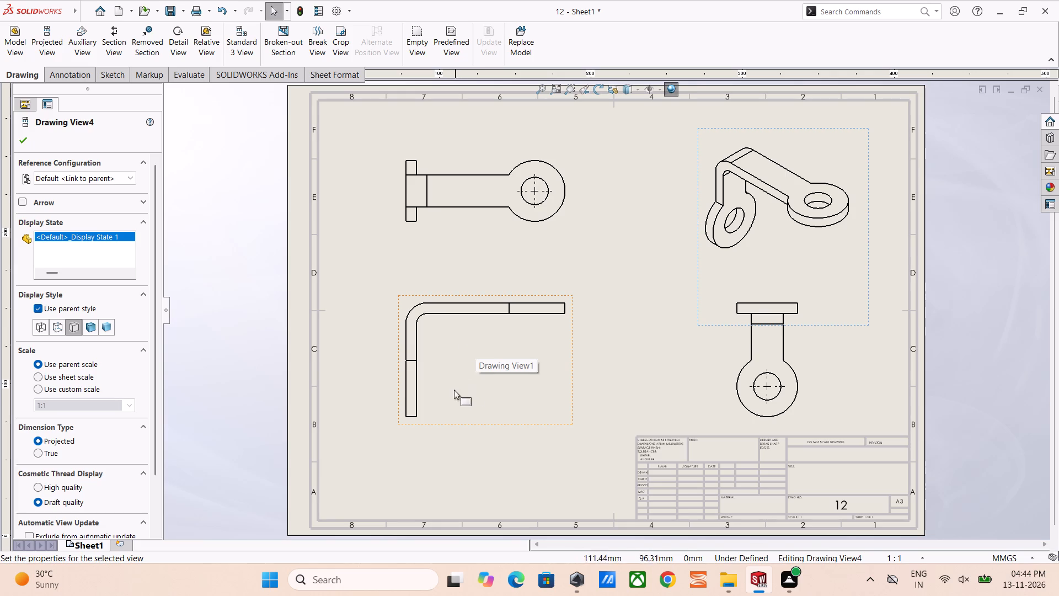
pyautogui.click(944, 336)
# Dimension the thickness of the horizontal arm in the front view, placing the text below the arm.
pyautogui.moveTo(948, 355); pyautogui.dragTo(938, 242, button='right')
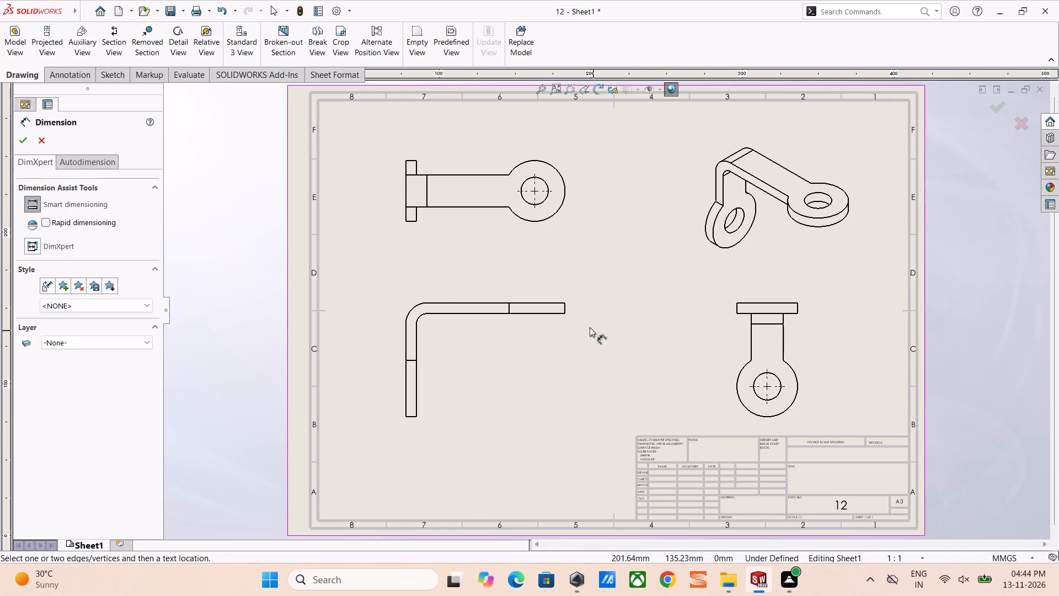
pyautogui.click(448, 315)
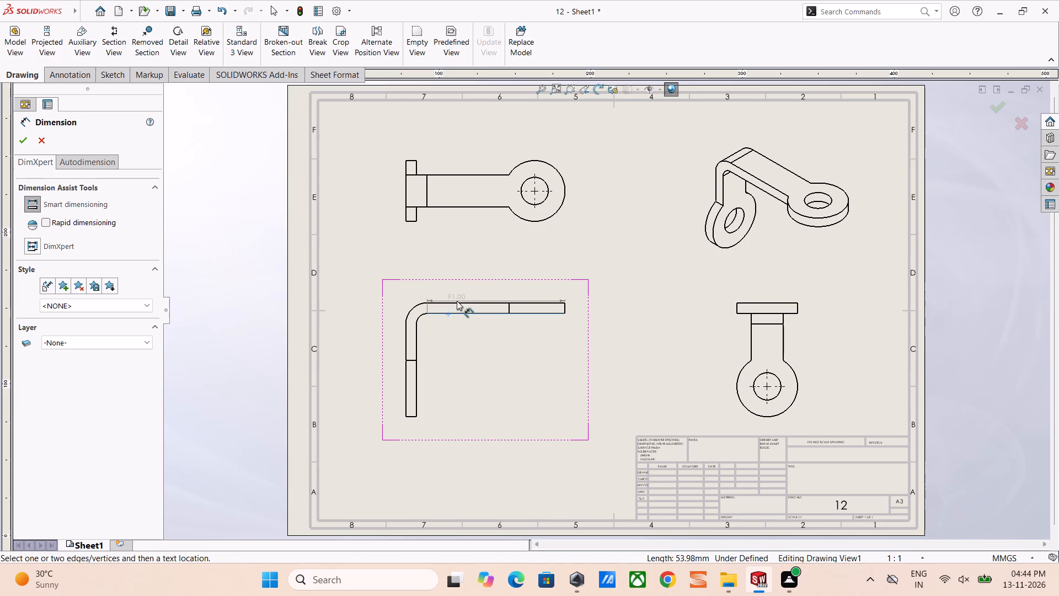
pyautogui.click(460, 302)
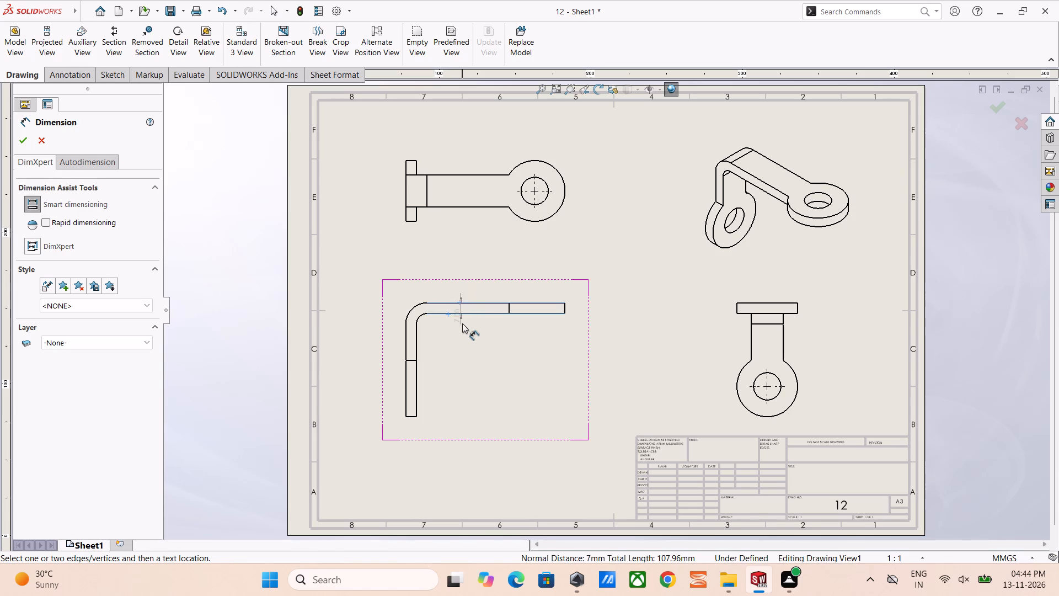
pyautogui.click(463, 334)
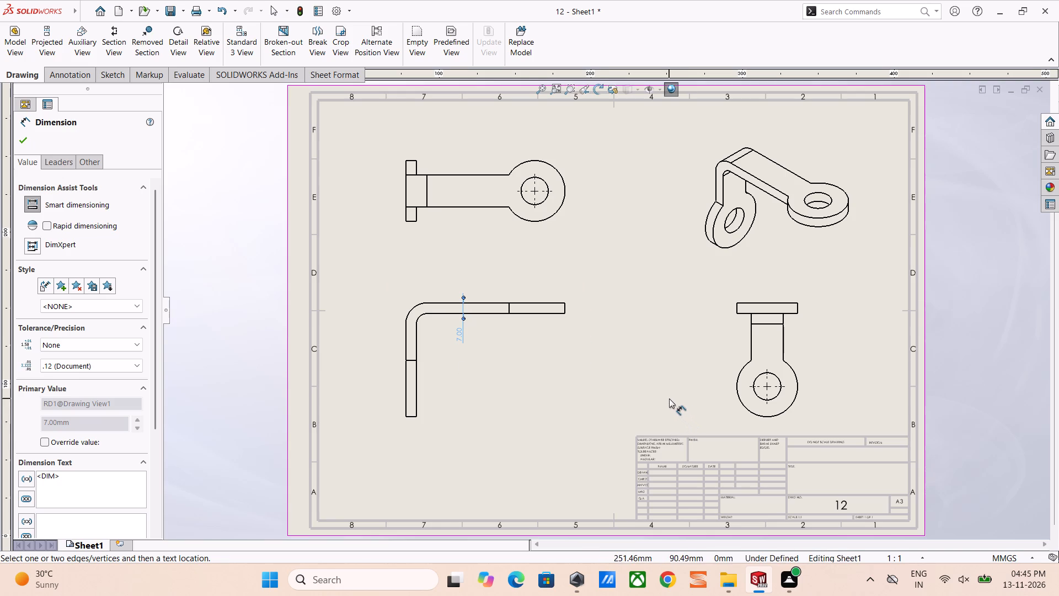
# In the view above the front view, dimension the ring's hole diameter and the ring's outer radius.
pyautogui.scroll(-5, 570, 196)
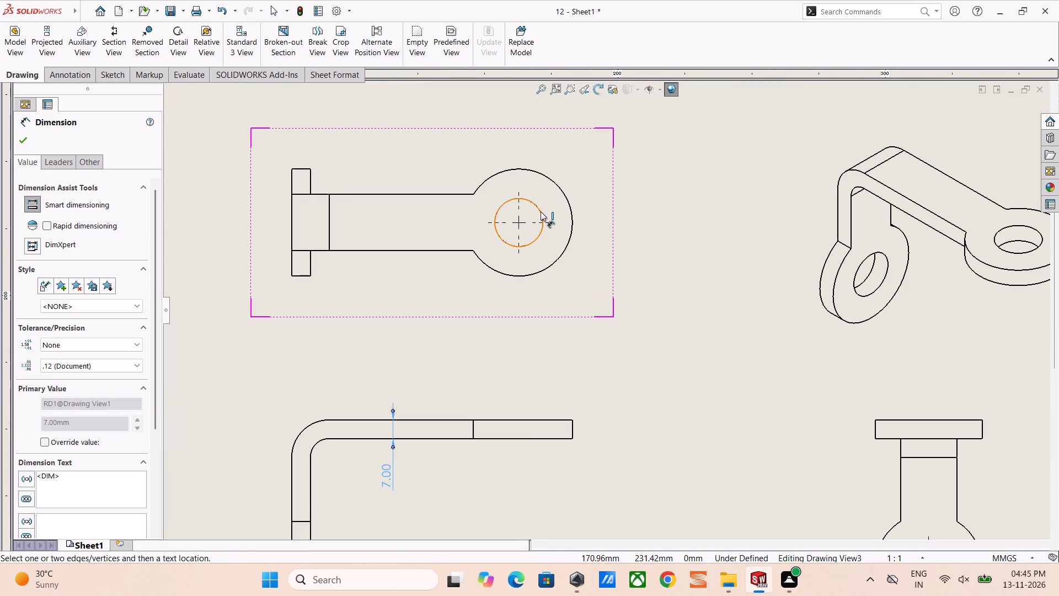
pyautogui.click(541, 211)
pyautogui.click(633, 175)
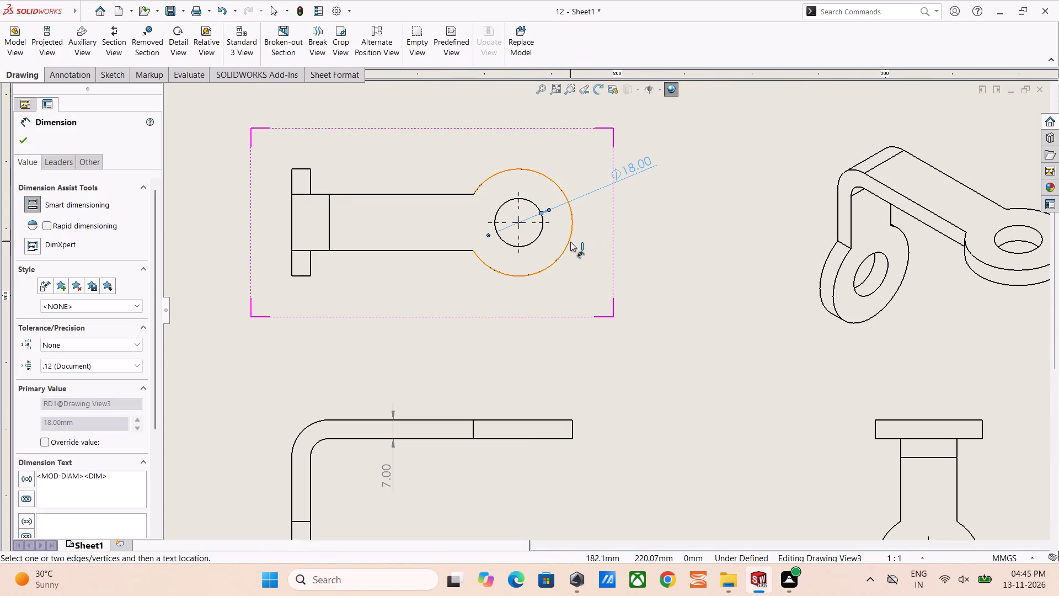
pyautogui.click(569, 242)
pyautogui.click(625, 303)
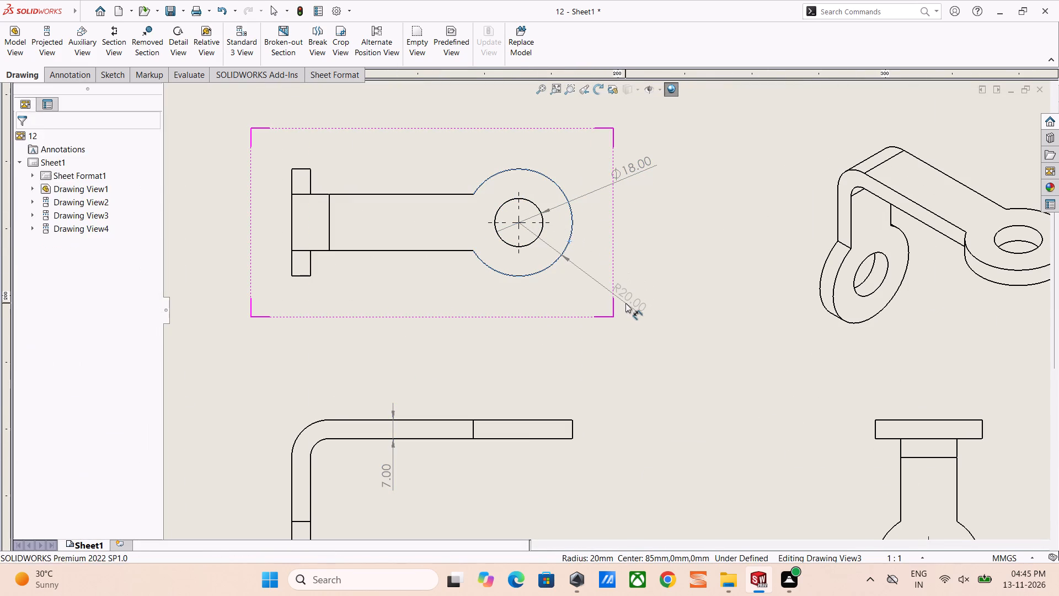
# In the same view, dimension the arm's width and the horizontal distance from the bent leg's outer edge to the hole centre.
pyautogui.click(418, 249)
pyautogui.click(425, 193)
pyautogui.click(394, 150)
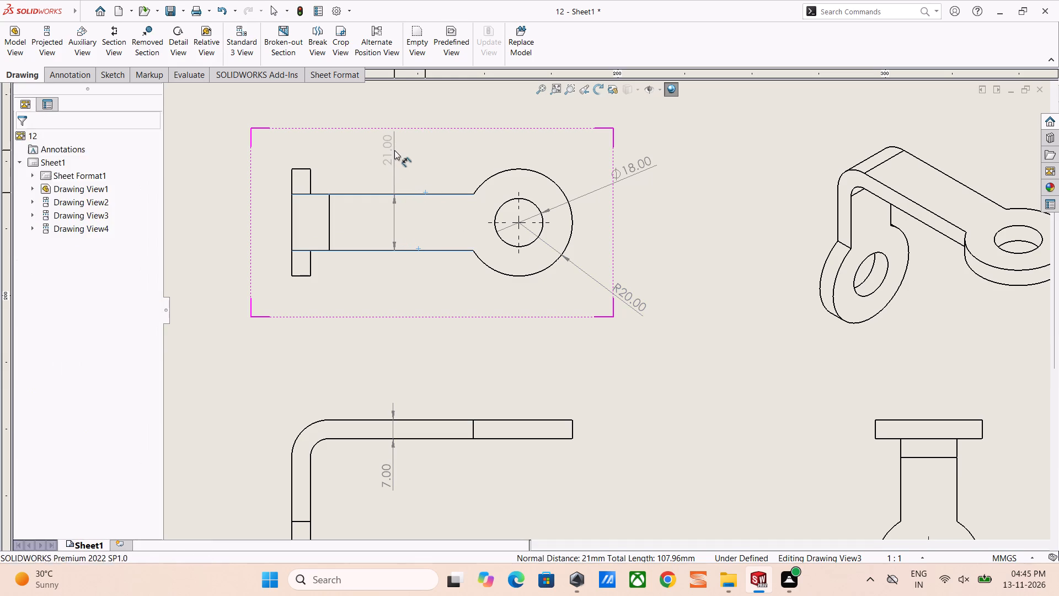
pyautogui.click(291, 228)
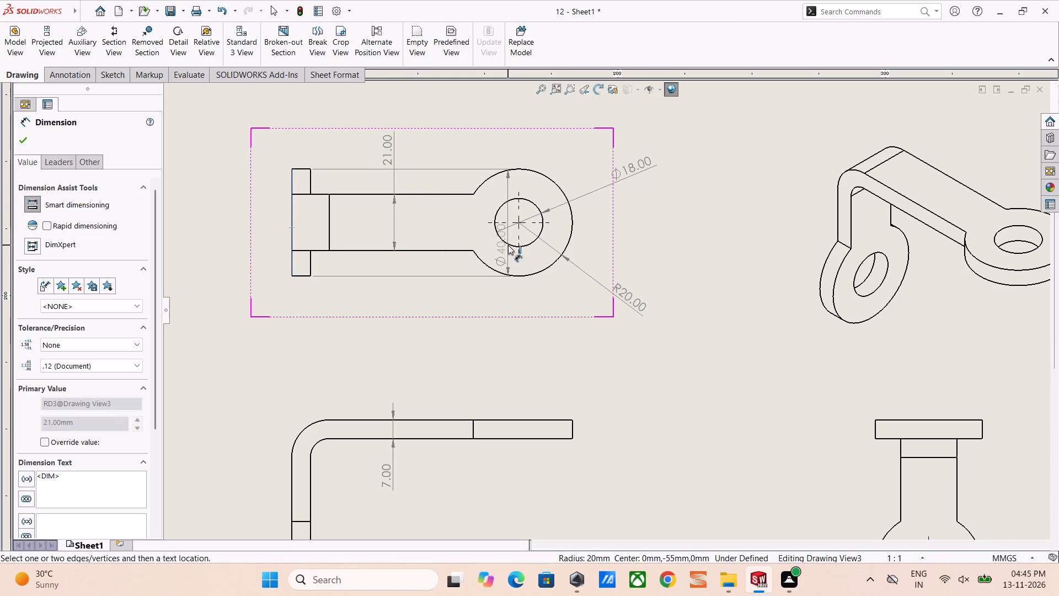
pyautogui.click(508, 245)
pyautogui.click(432, 304)
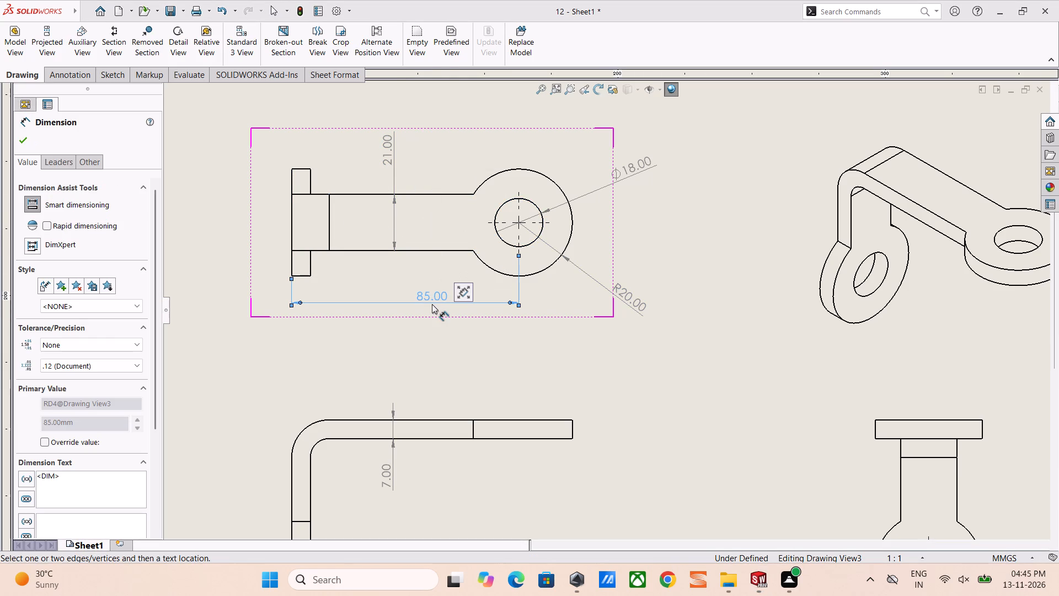
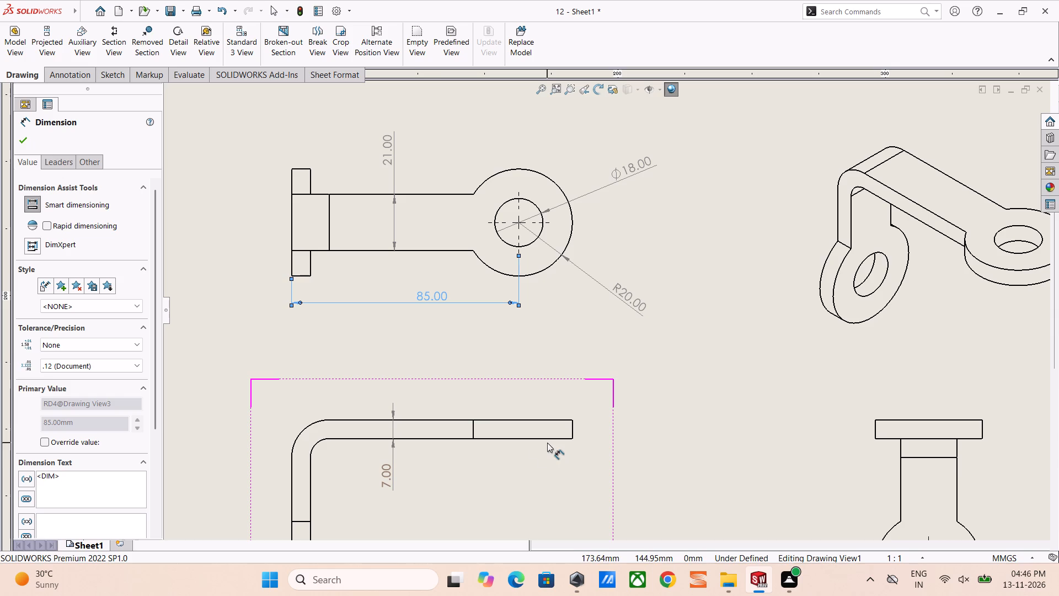
# Dimension the inner and outer bend radii in the front view, placing the texts inside and outside the corner.
pyautogui.click(315, 443)
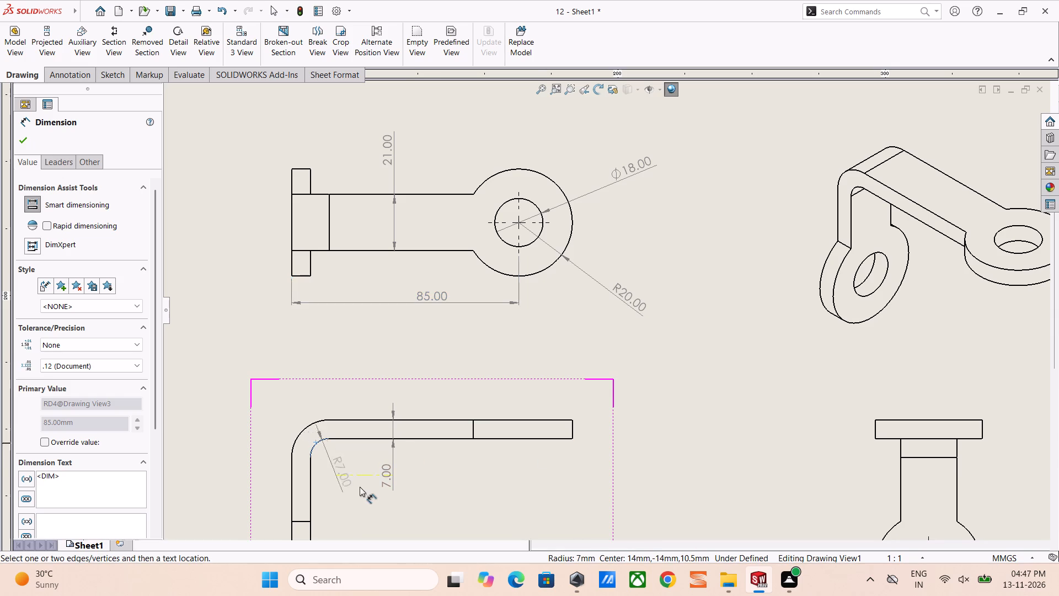
pyautogui.click(355, 514)
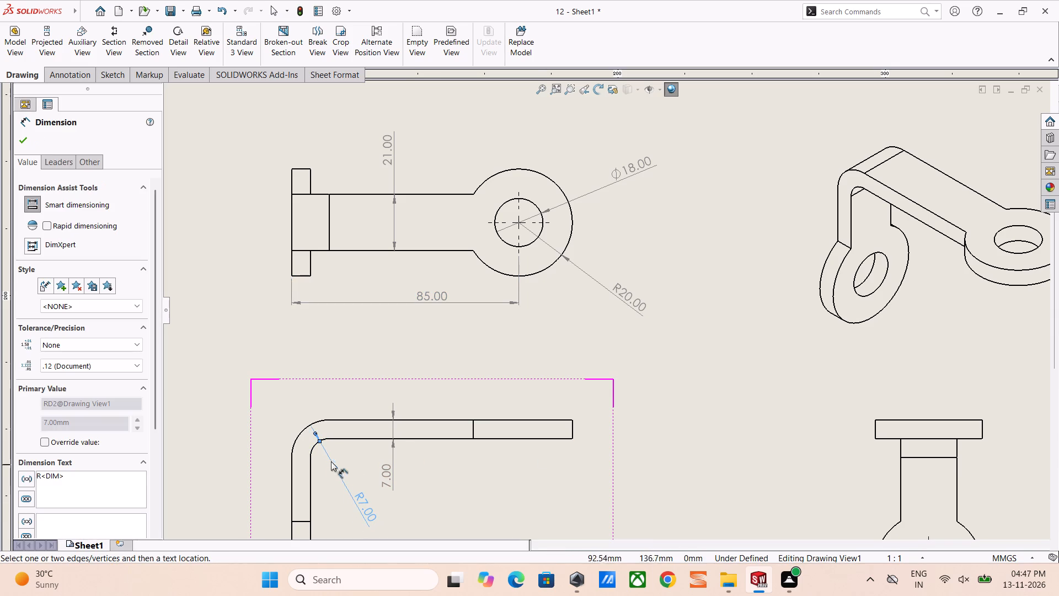
pyautogui.click(302, 429)
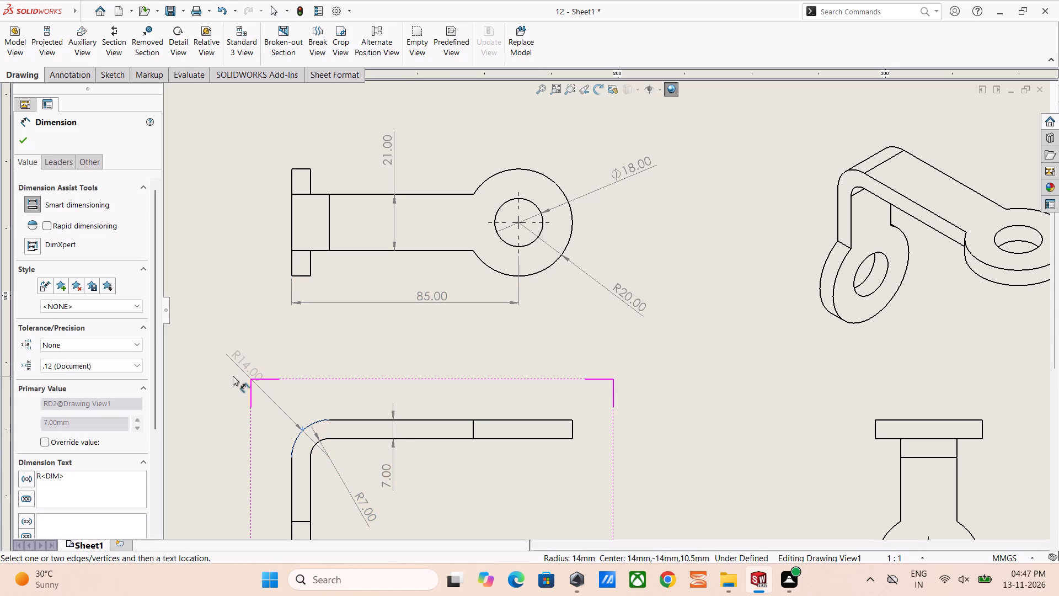
pyautogui.click(234, 380)
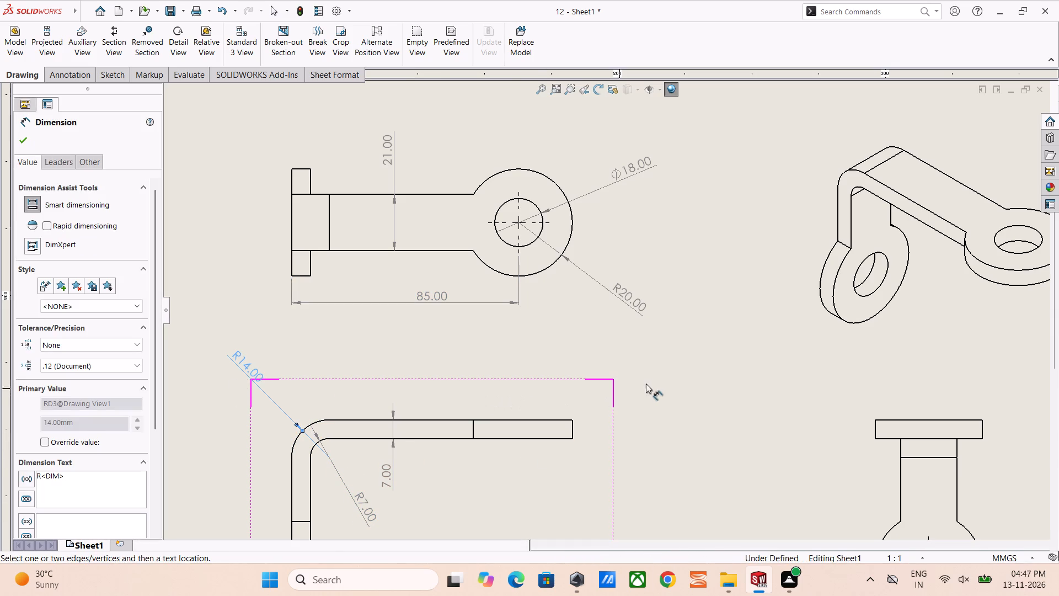
pyautogui.click(650, 383)
# In the side view, dimension the vertical distance from the top edge to the hole centre, placed beside the view.
pyautogui.scroll(2, 663, 456)
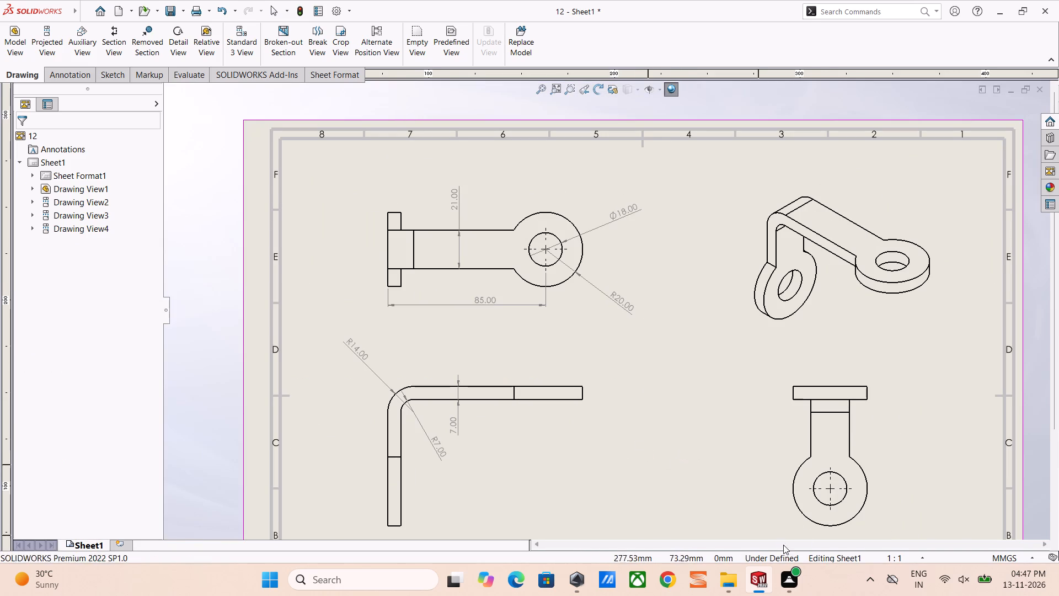
pyautogui.click(842, 502)
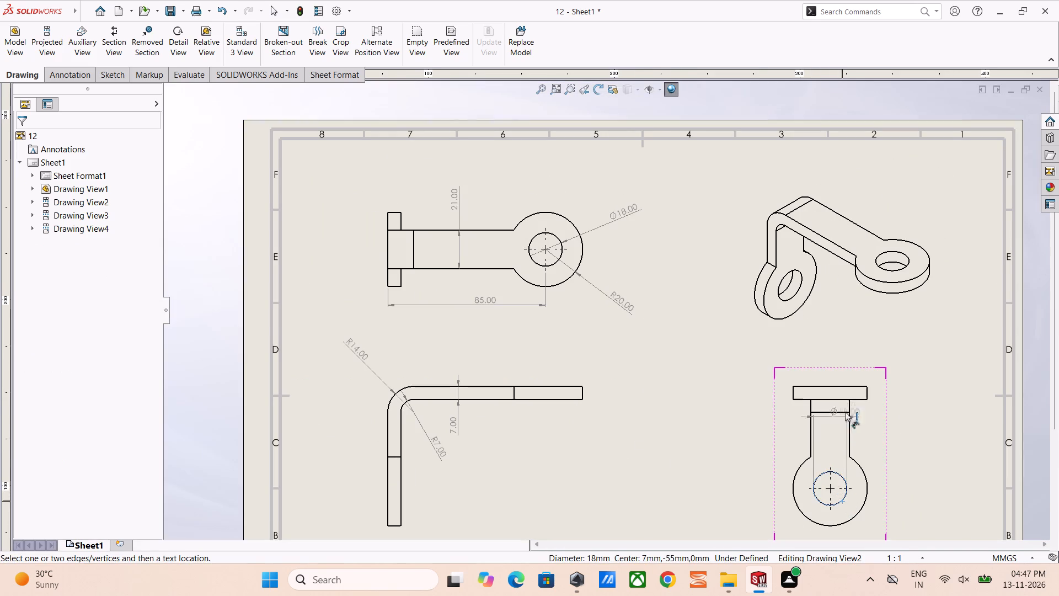
pyautogui.click(845, 386)
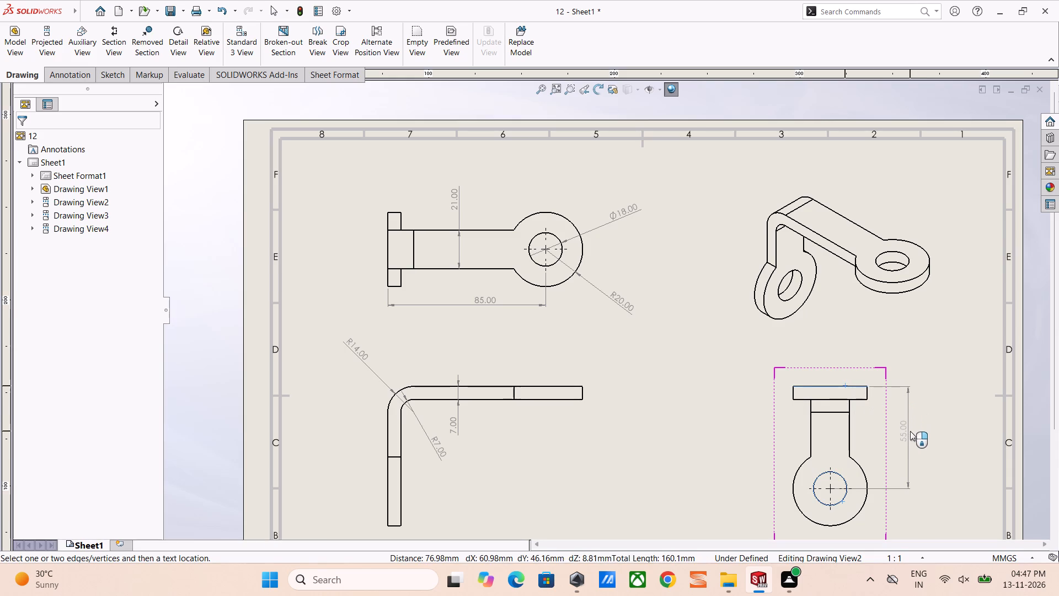
pyautogui.click(910, 431)
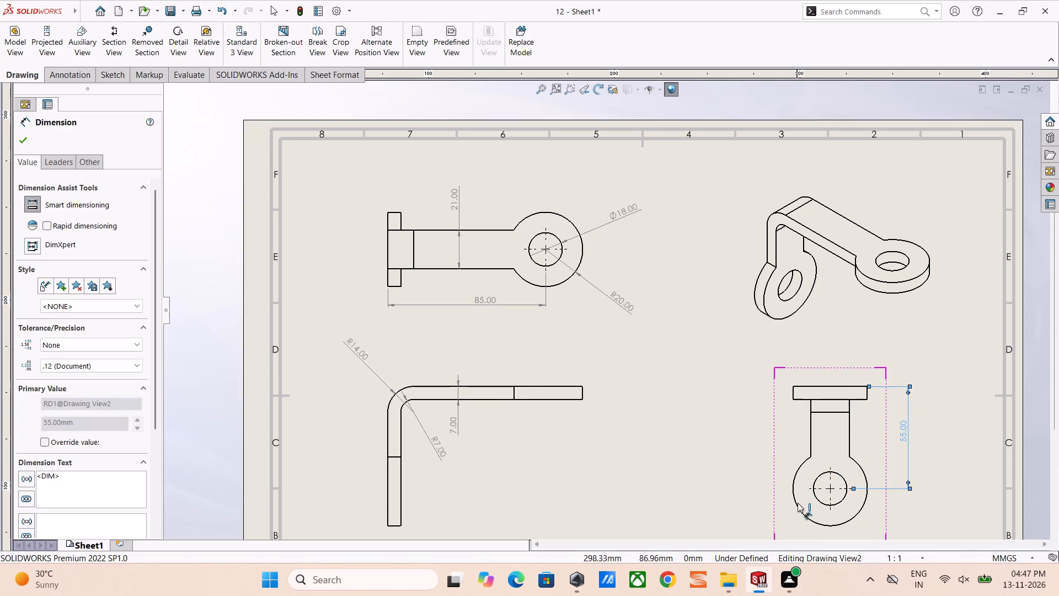
# In the side view, dimension the hole's diameter and the ring's outer radius.
pyautogui.scroll(3, 815, 475)
pyautogui.scroll(-5, 810, 445)
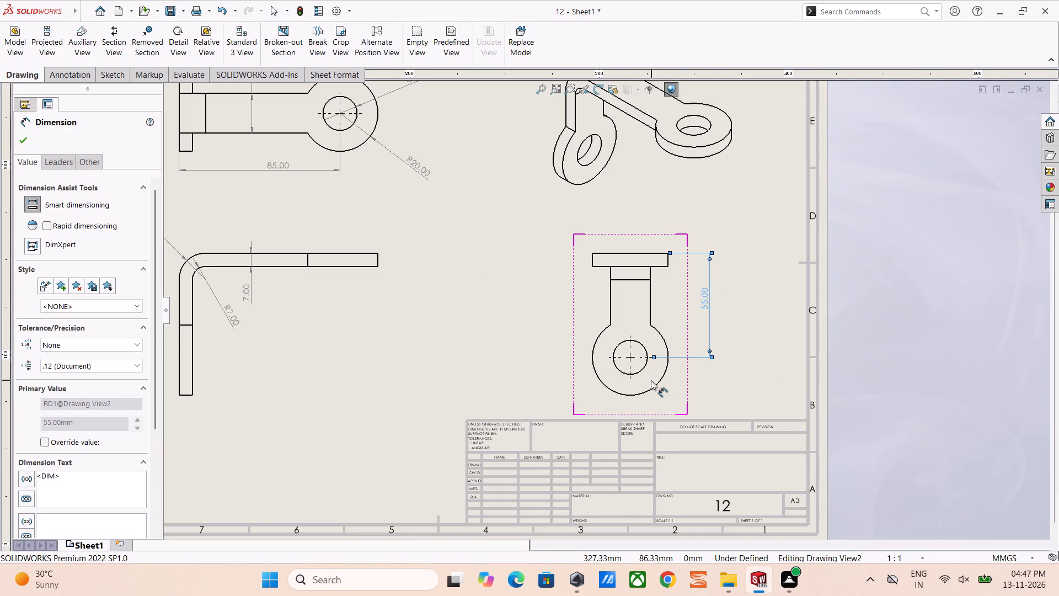
pyautogui.click(640, 369)
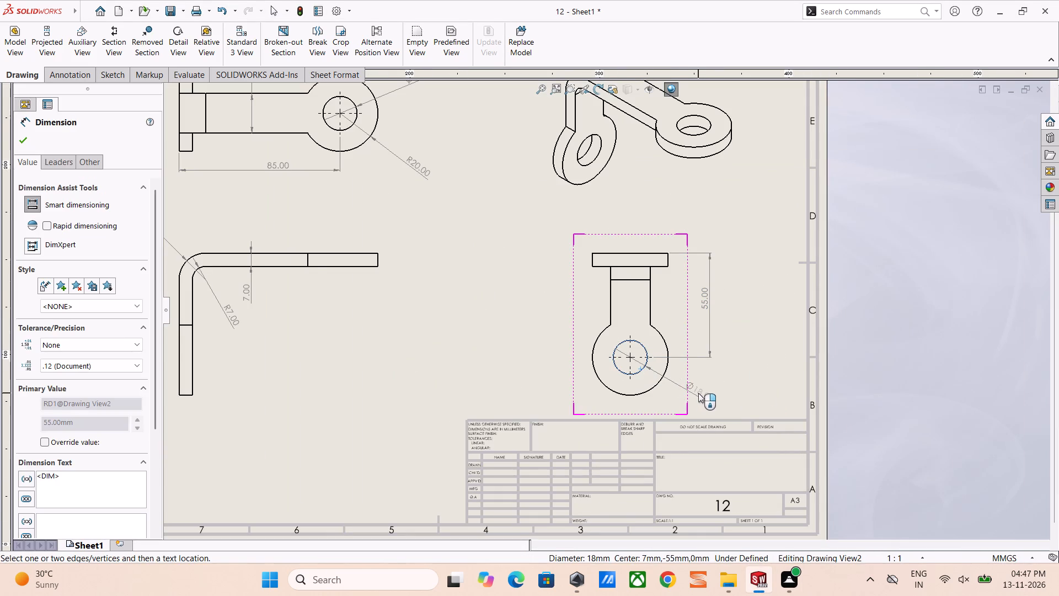
pyautogui.click(698, 393)
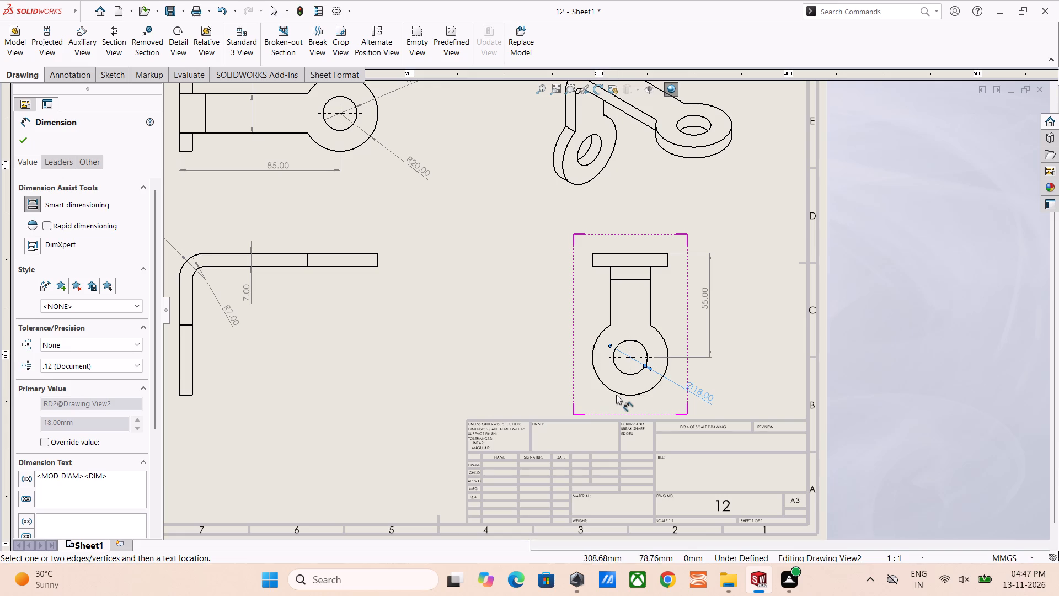
pyautogui.click(616, 393)
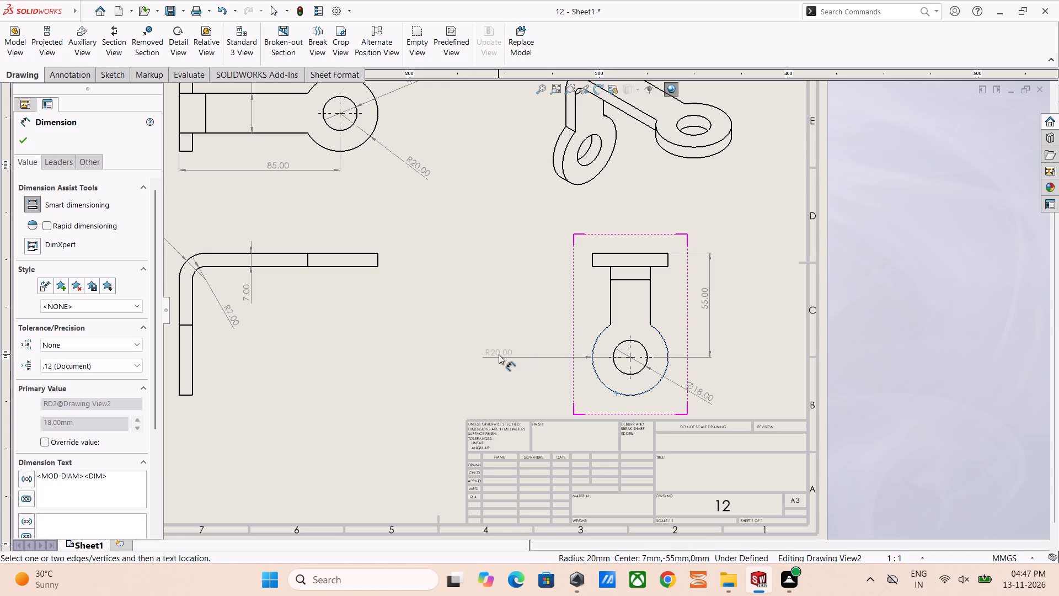
pyautogui.click(499, 354)
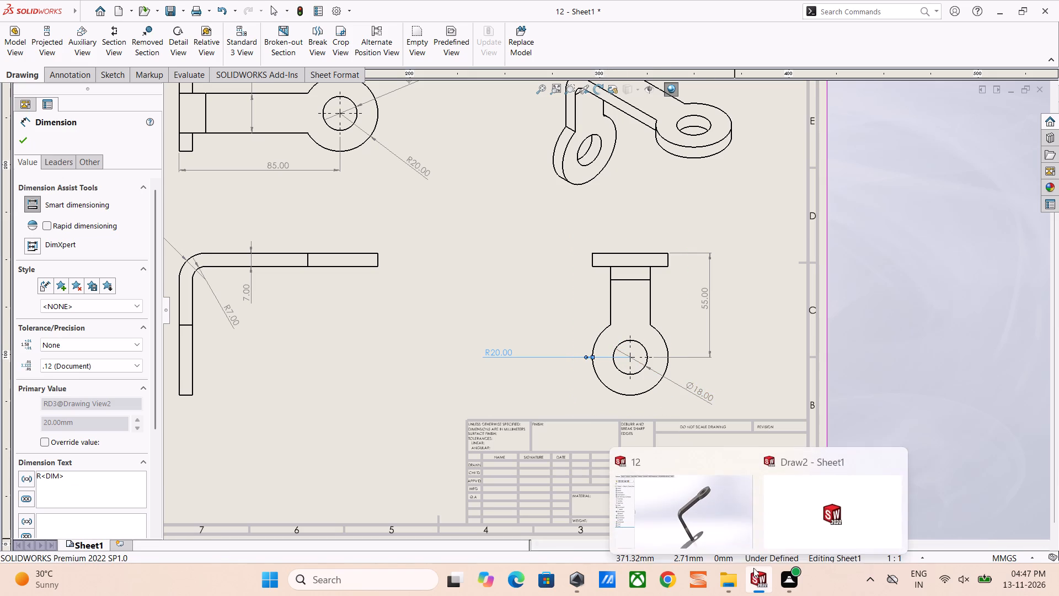
# Switch to part 12 and set up a 5 mm fillet on both edges where the long arm meets its ring.
pyautogui.click(715, 513)
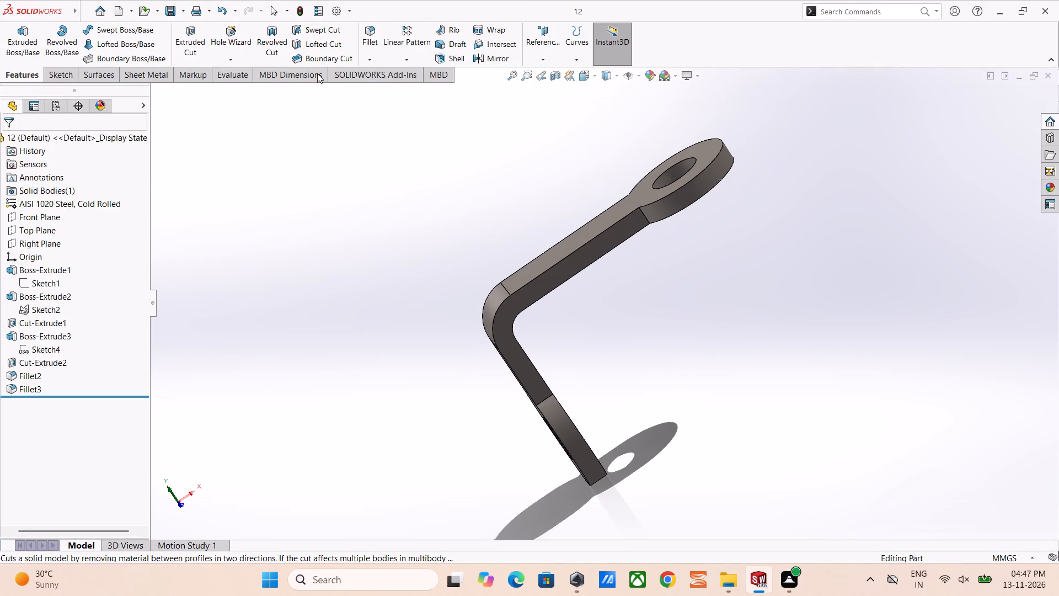
pyautogui.moveTo(500, 179); pyautogui.dragTo(551, 280, button='middle')
pyautogui.scroll(1, 551, 280)
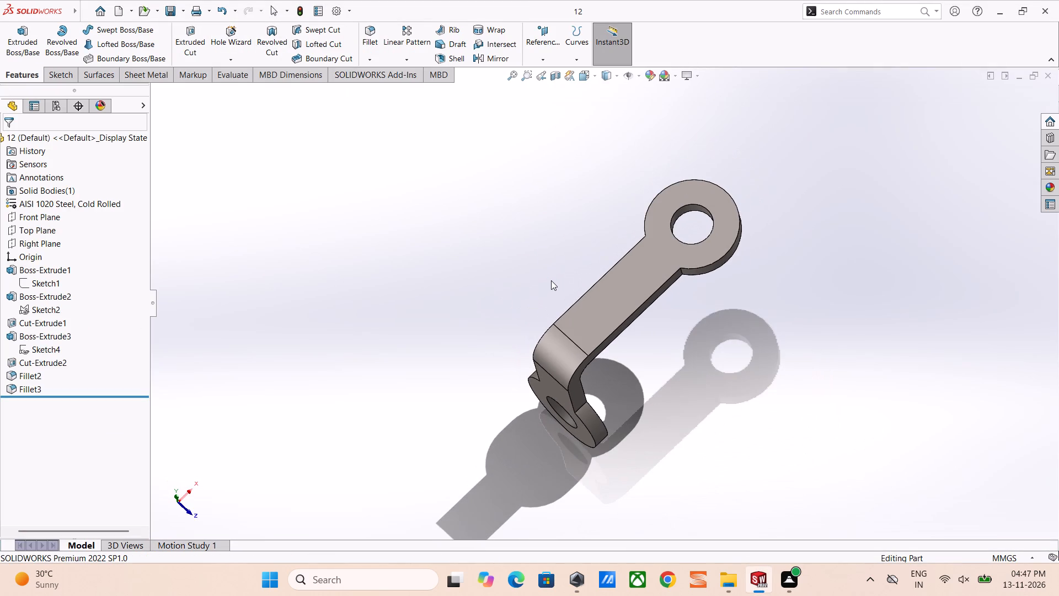
pyautogui.moveTo(702, 362); pyautogui.dragTo(646, 213, button='middle')
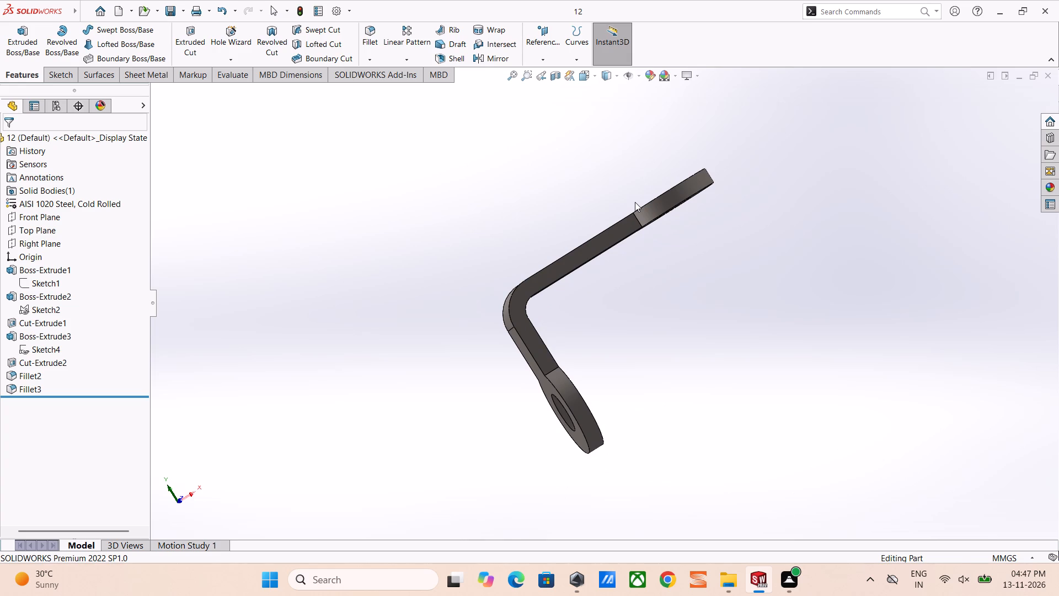
pyautogui.moveTo(690, 221); pyautogui.dragTo(696, 326, button='middle')
pyautogui.scroll(-5, 629, 229)
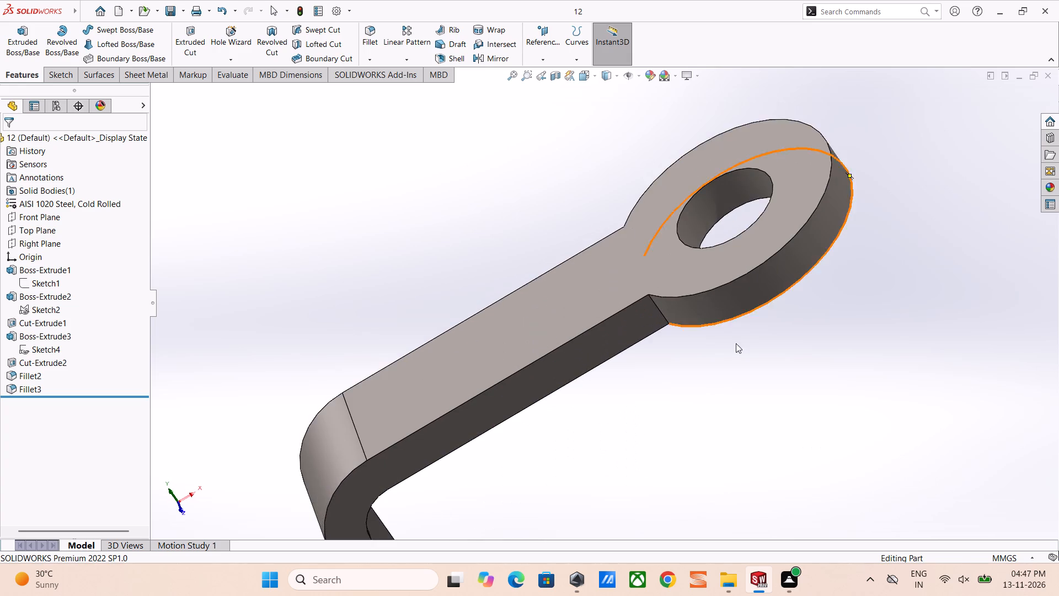
pyautogui.scroll(-3, 736, 343)
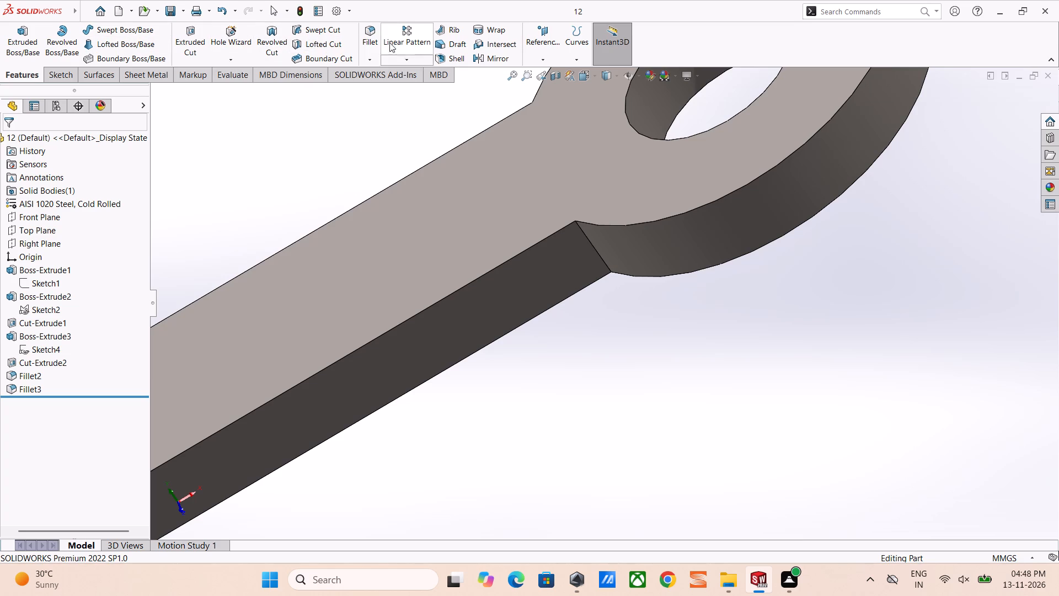
pyautogui.click(372, 35)
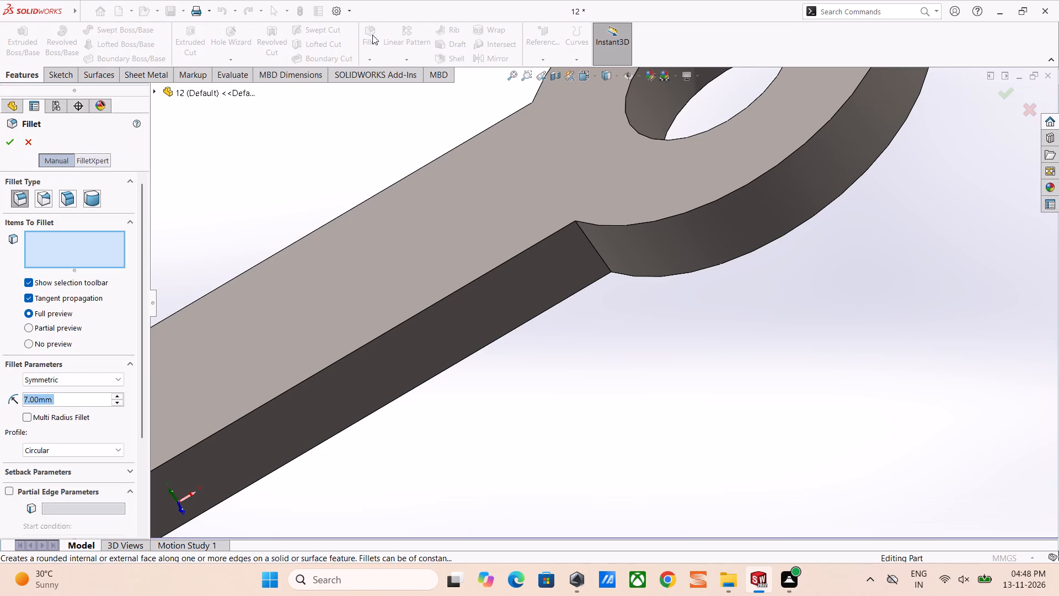
pyautogui.press('5')
pyautogui.click(382, 19)
pyautogui.press('Return')
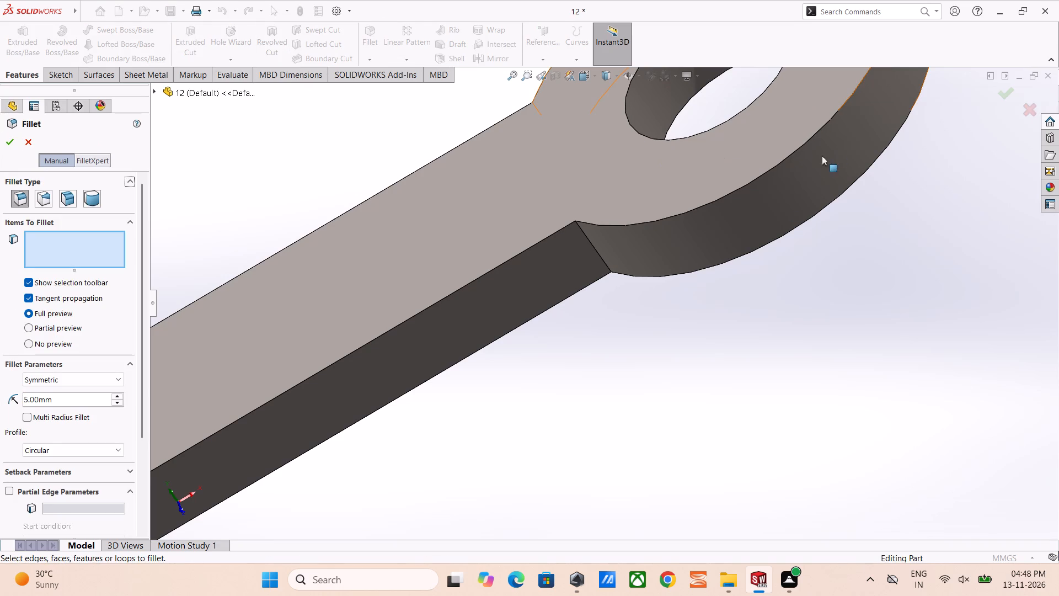
pyautogui.click(598, 253)
pyautogui.moveTo(580, 216); pyautogui.dragTo(612, 314, button='middle')
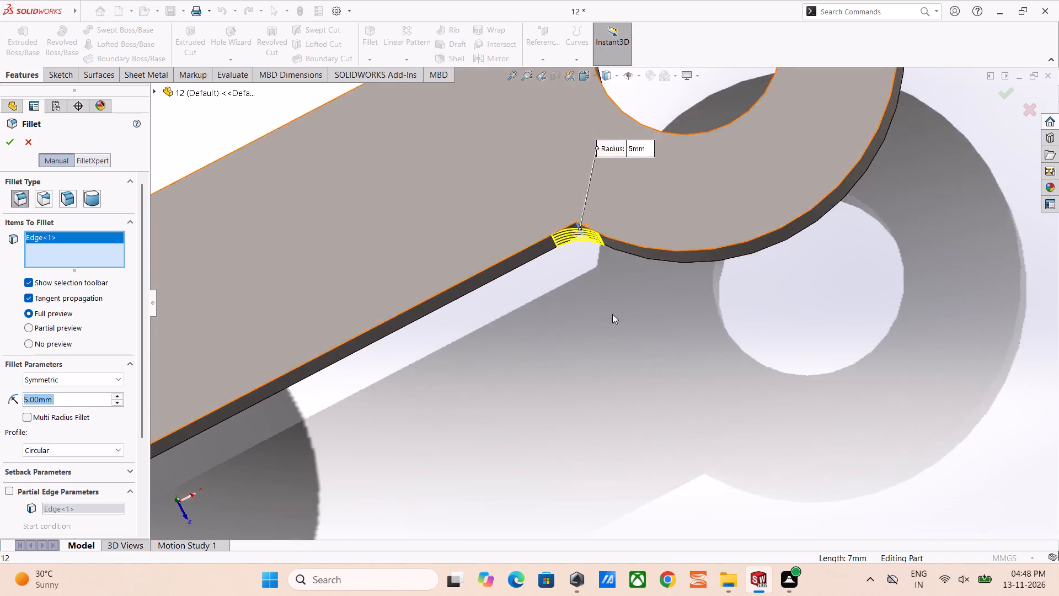
pyautogui.moveTo(612, 314); pyautogui.dragTo(615, 320, button='middle')
pyautogui.scroll(5, 612, 314)
pyautogui.scroll(-6, 577, 214)
pyautogui.moveTo(559, 199); pyautogui.dragTo(594, 288, button='middle')
pyautogui.scroll(1, 594, 288)
pyautogui.scroll(-3, 500, 229)
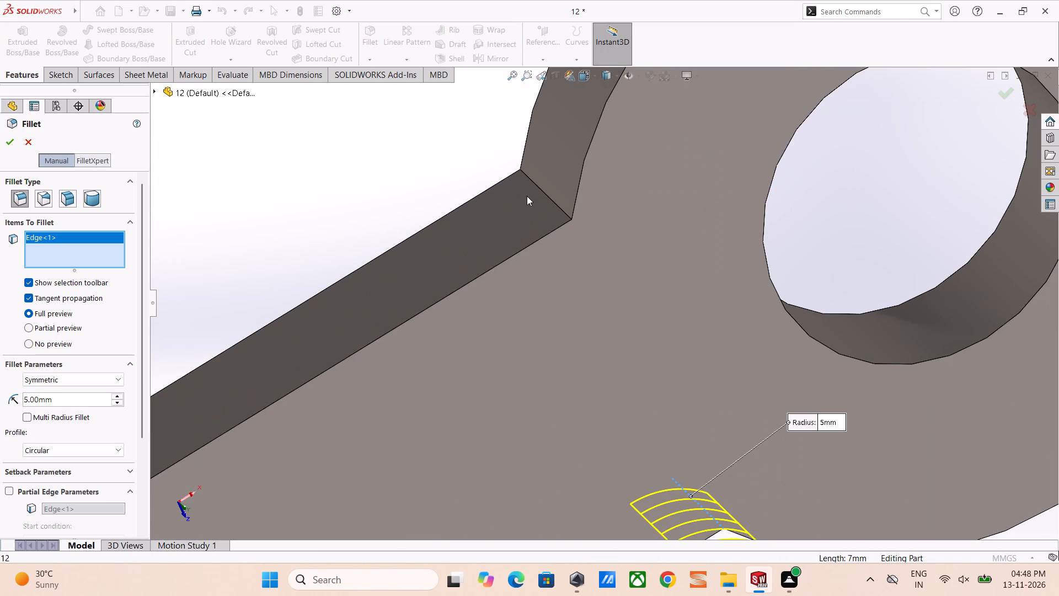
pyautogui.click(544, 191)
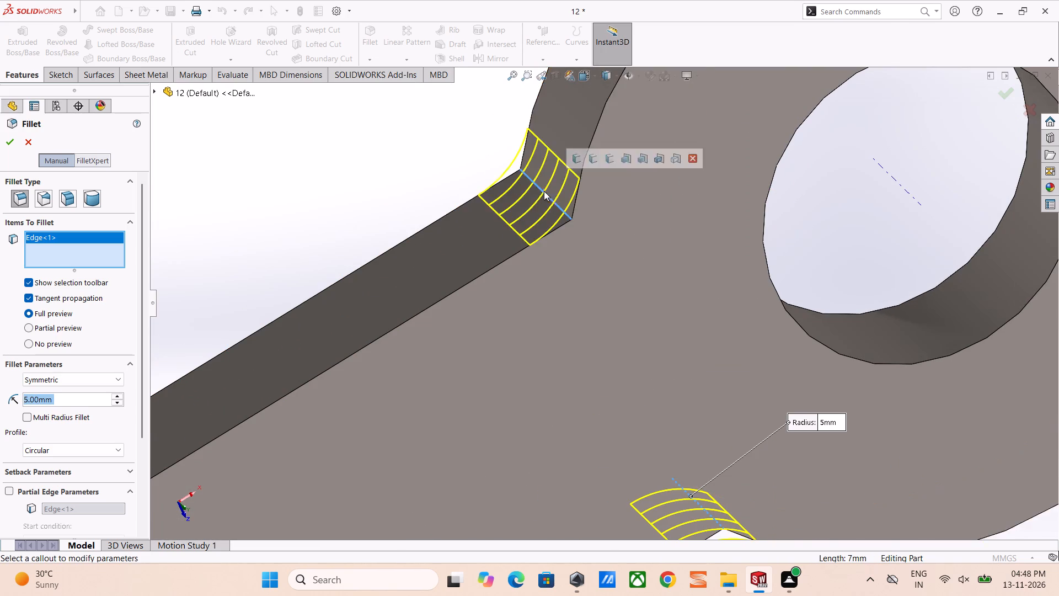
# Add the two edges where the short bent leg meets its ring to the 5 mm fillet and apply it.
pyautogui.scroll(10, 531, 196)
pyautogui.moveTo(446, 396); pyautogui.dragTo(398, 194, button='middle')
pyautogui.scroll(-5, 351, 454)
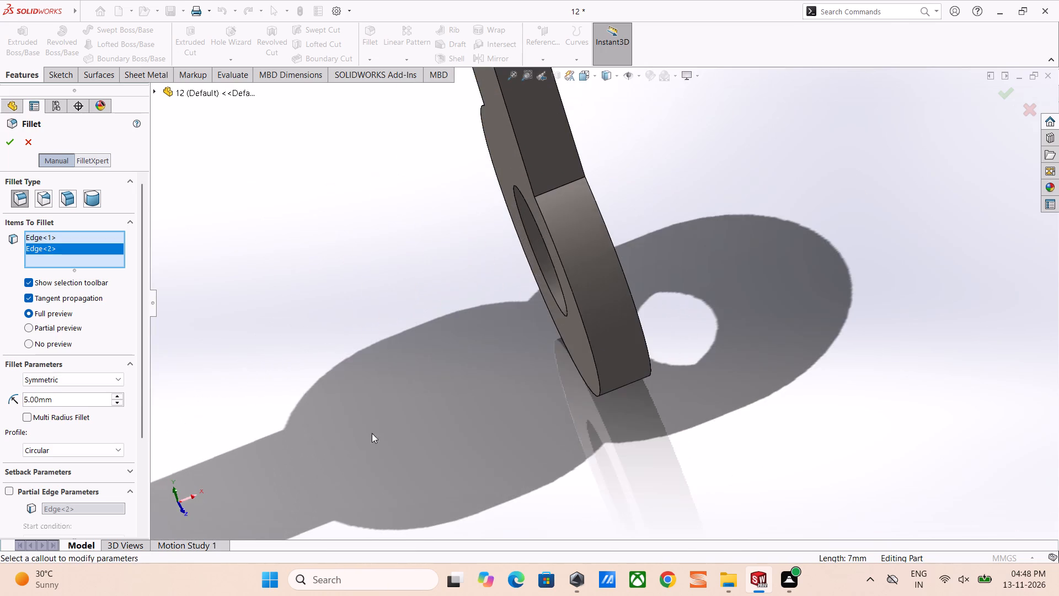
pyautogui.moveTo(520, 284); pyautogui.dragTo(541, 231, button='middle')
pyautogui.click(645, 97)
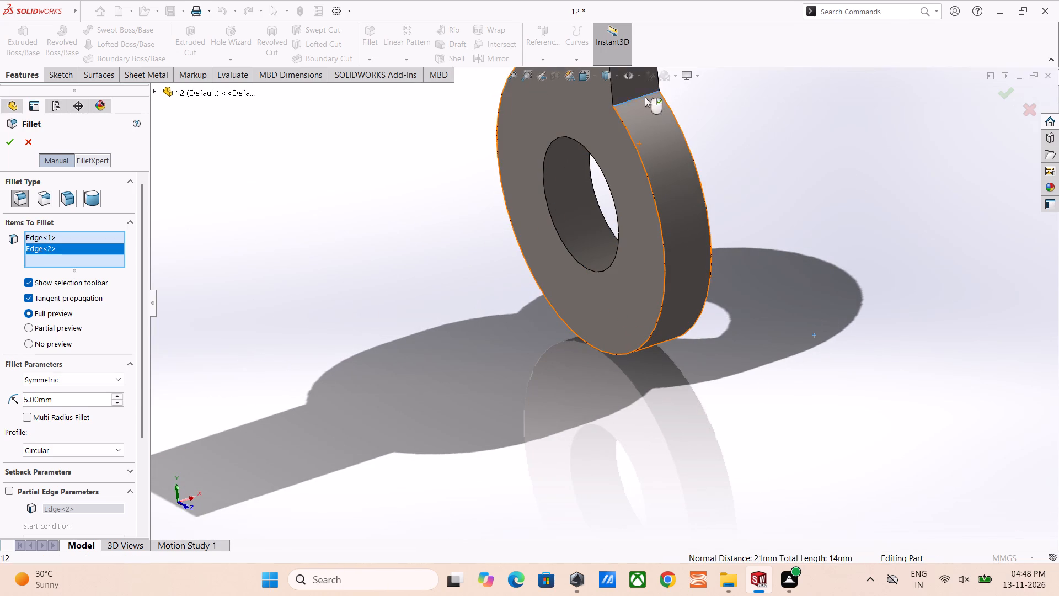
pyautogui.moveTo(628, 164); pyautogui.dragTo(708, 249, button='middle')
pyautogui.scroll(5, 708, 249)
pyautogui.scroll(-5, 573, 226)
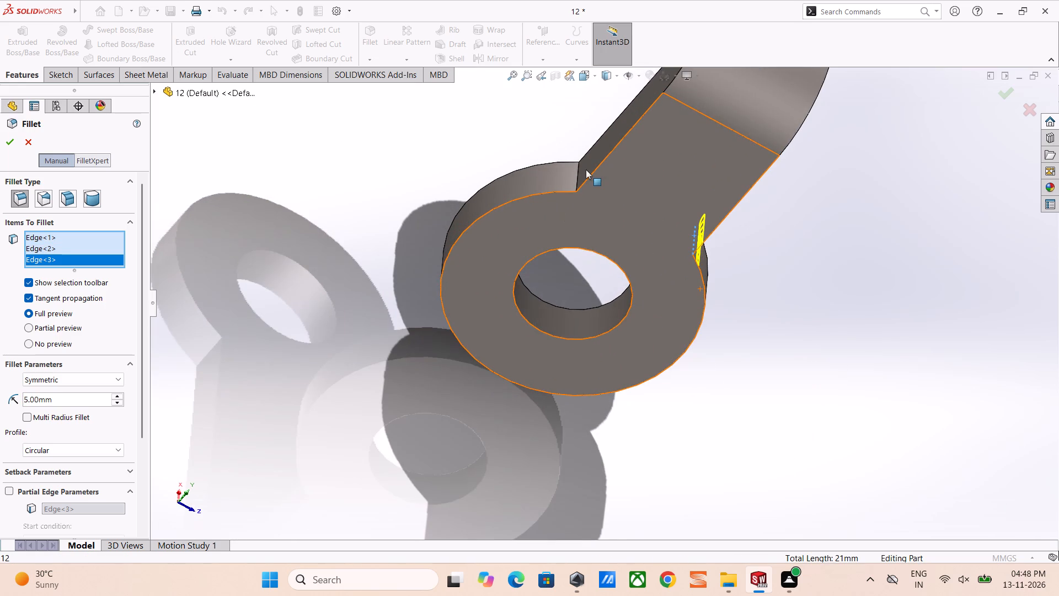
pyautogui.click(584, 168)
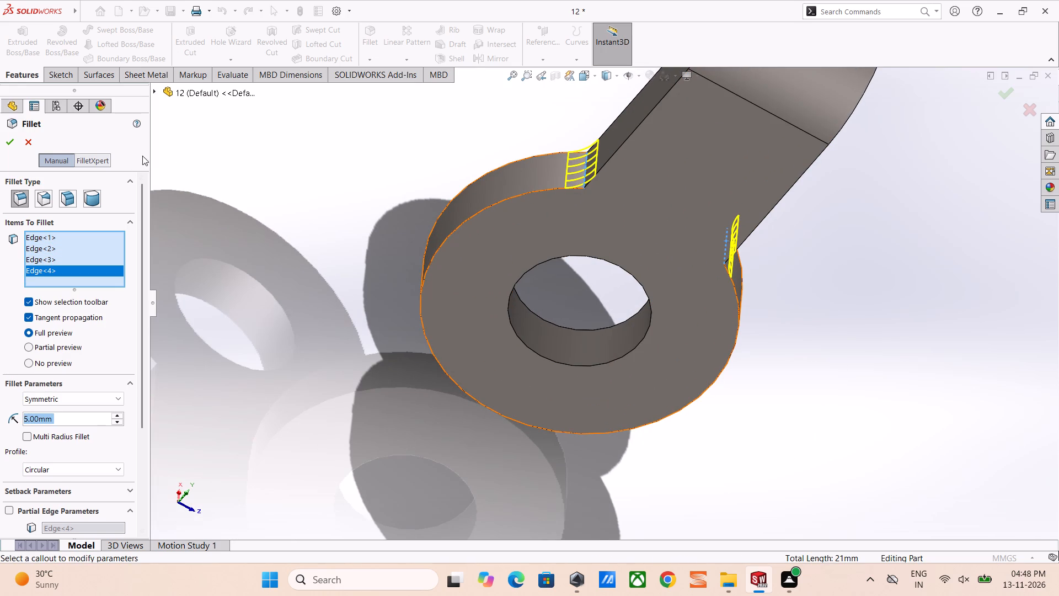
pyautogui.click(11, 142)
# Save the modified part 12.
pyautogui.scroll(4, 543, 267)
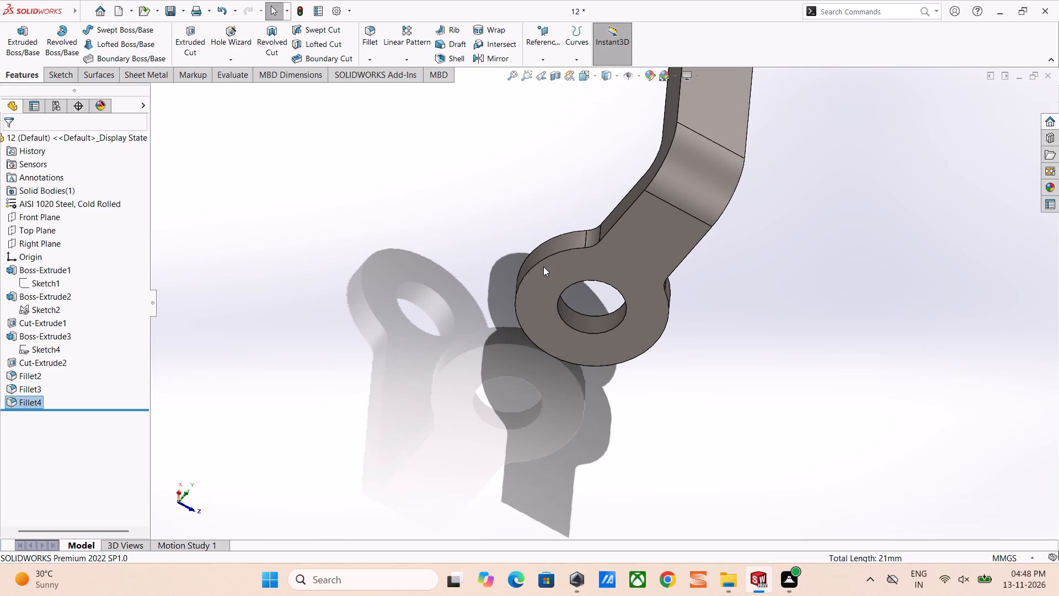
pyautogui.hotkey('ctrl', 's')
pyautogui.hotkey('ctrl', 's')
pyautogui.hotkey('ctrl', 's')
pyautogui.hotkey('ctrl', 's')
pyautogui.hotkey('ctrl', 's')
pyautogui.hotkey('ctrl', 's')
pyautogui.hotkey('ctrl', 's')
pyautogui.hotkey('ctrl', 's')
pyautogui.hotkey('ctrl', 's')
pyautogui.hotkey('ctrl', 's')
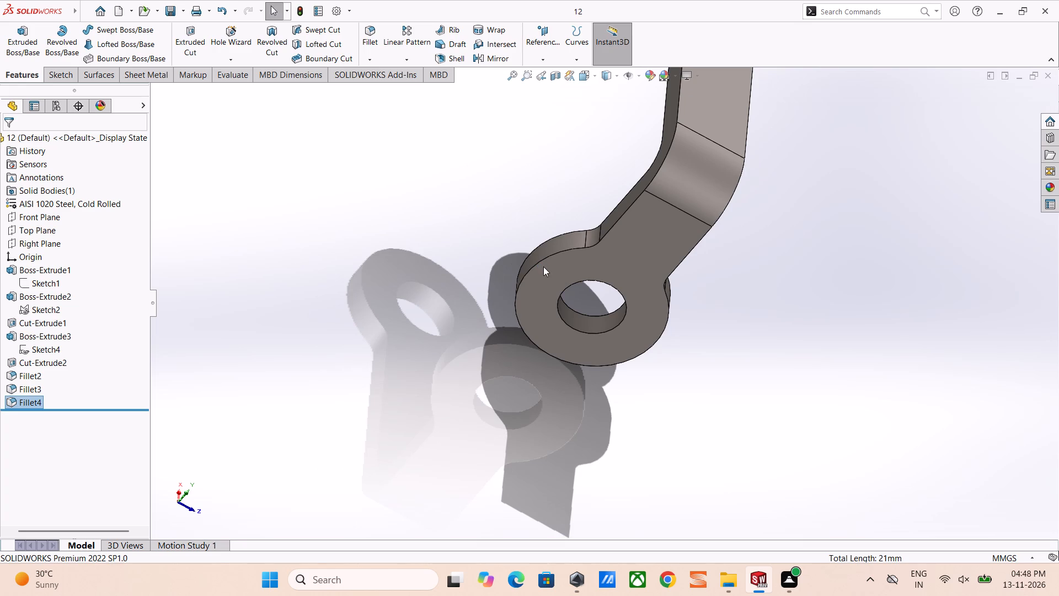
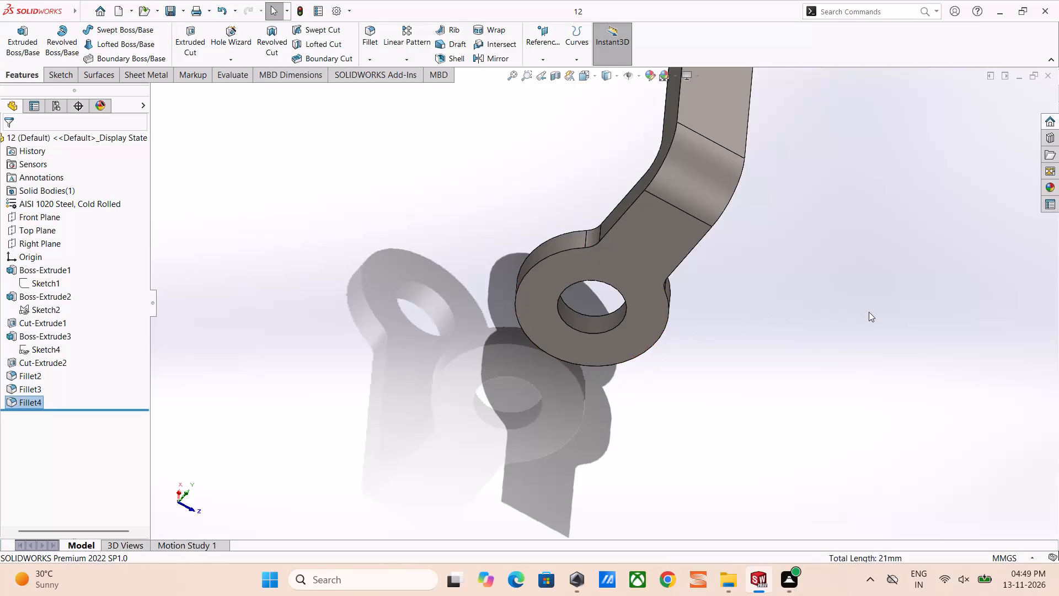
# Save part 12 again with its ring junction fillets in place.
pyautogui.scroll(5, 871, 312)
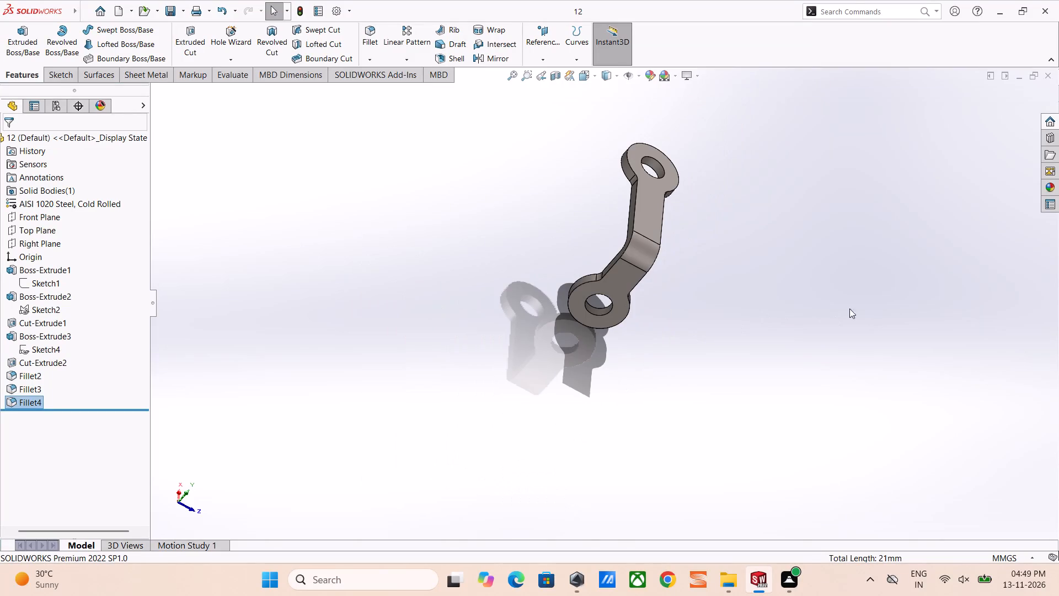
pyautogui.hotkey('ctrl', 's')
# Examine the filleted handle and both rings from several sides, finishing in the isometric view.
pyautogui.moveTo(613, 276); pyautogui.dragTo(706, 285, button='middle')
pyautogui.middleClick(706, 285)
pyautogui.moveTo(694, 311); pyautogui.dragTo(677, 309, button='middle')
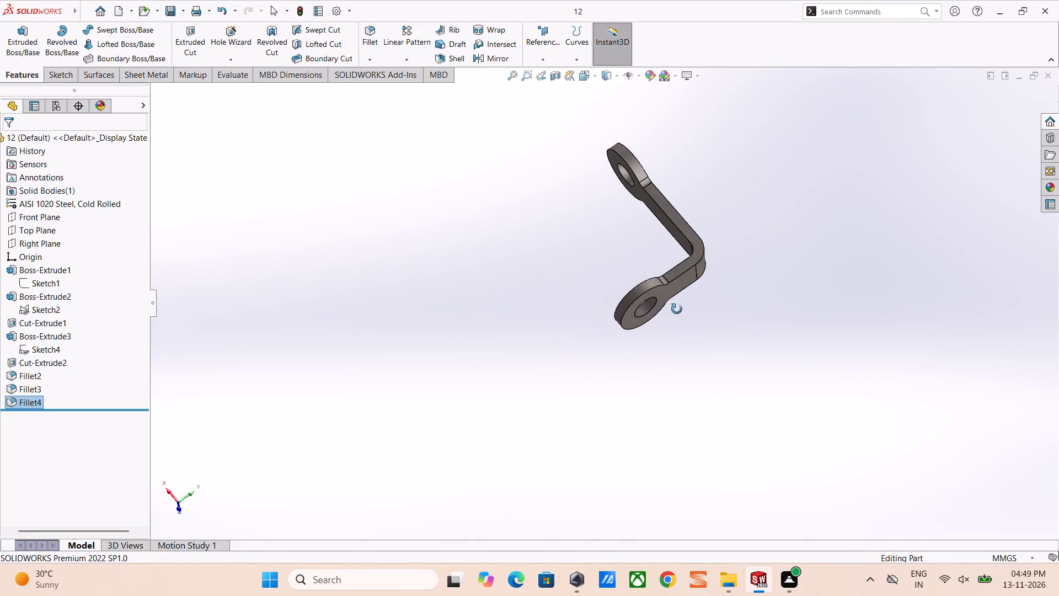
pyautogui.moveTo(677, 309); pyautogui.dragTo(552, 302, button='middle')
pyautogui.scroll(2, 704, 302)
pyautogui.moveTo(703, 301); pyautogui.dragTo(648, 249, button='middle')
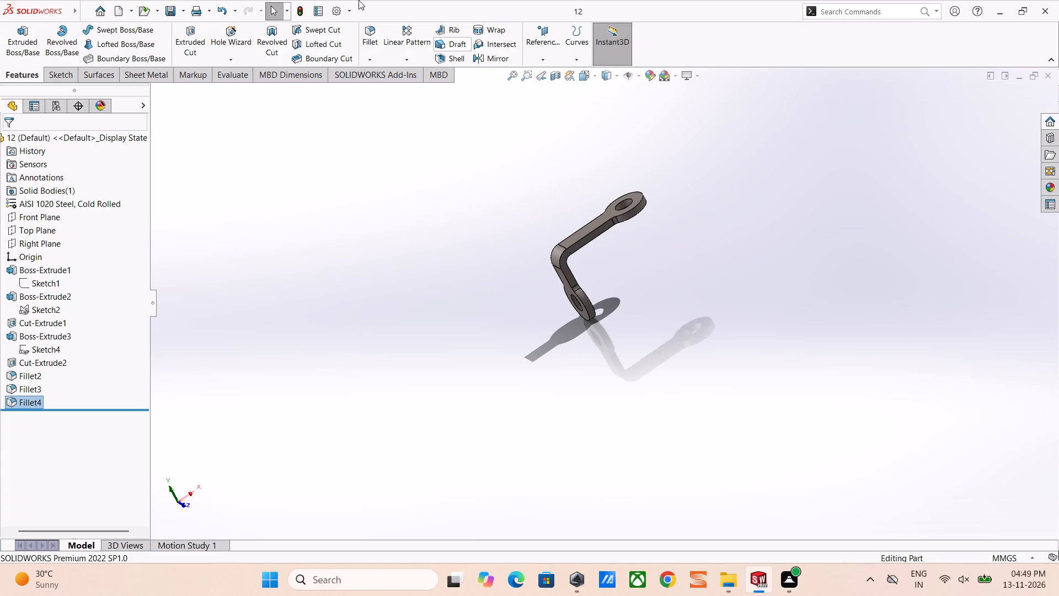
pyautogui.click(593, 76)
pyautogui.click(647, 105)
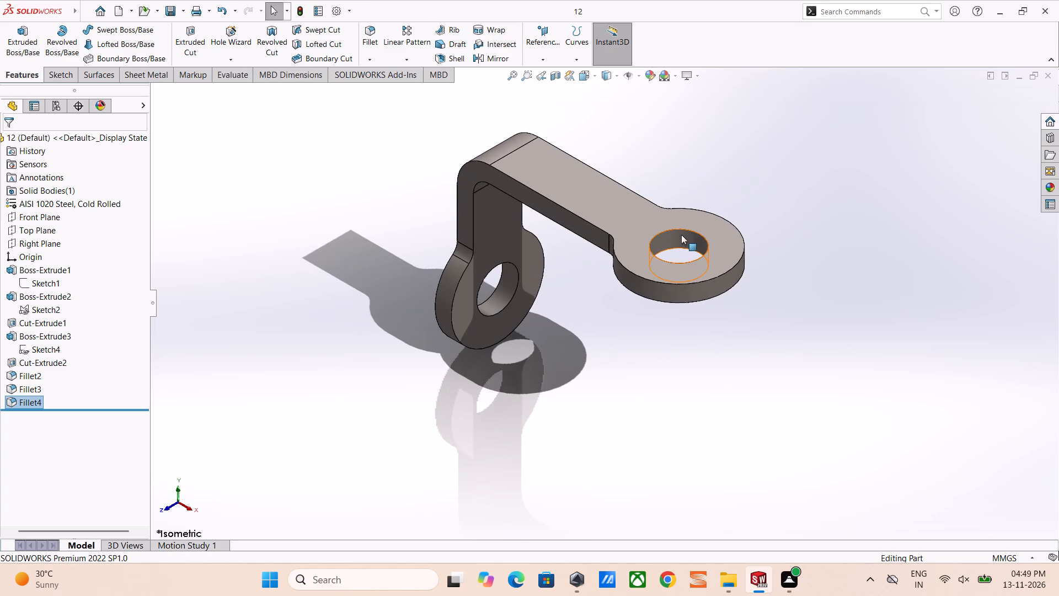
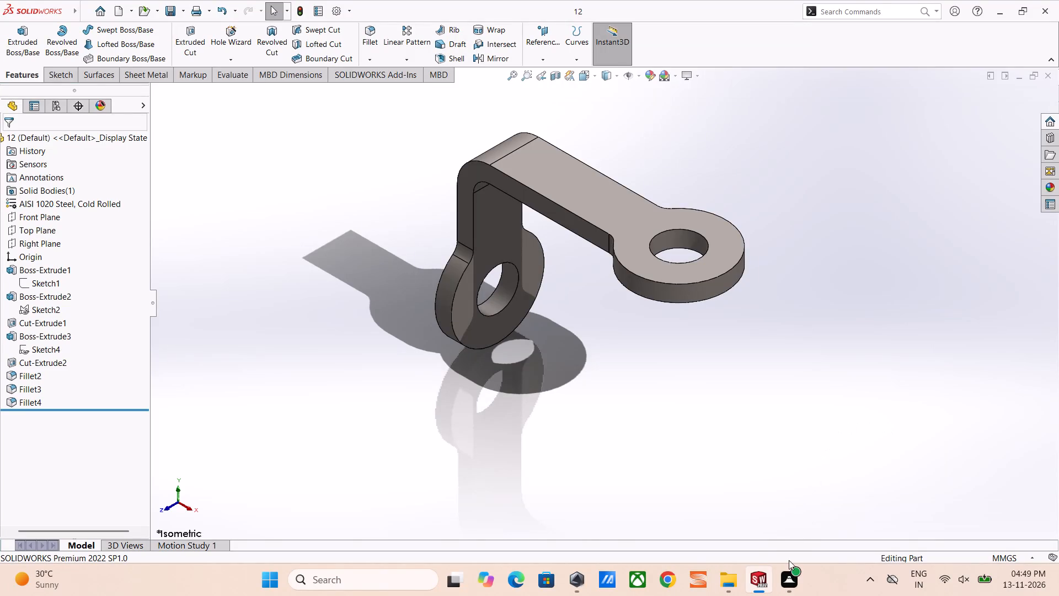
# Switch to the drawing and dimension the radius of the fillet where the stem meets the ring in the side view.
pyautogui.click(809, 525)
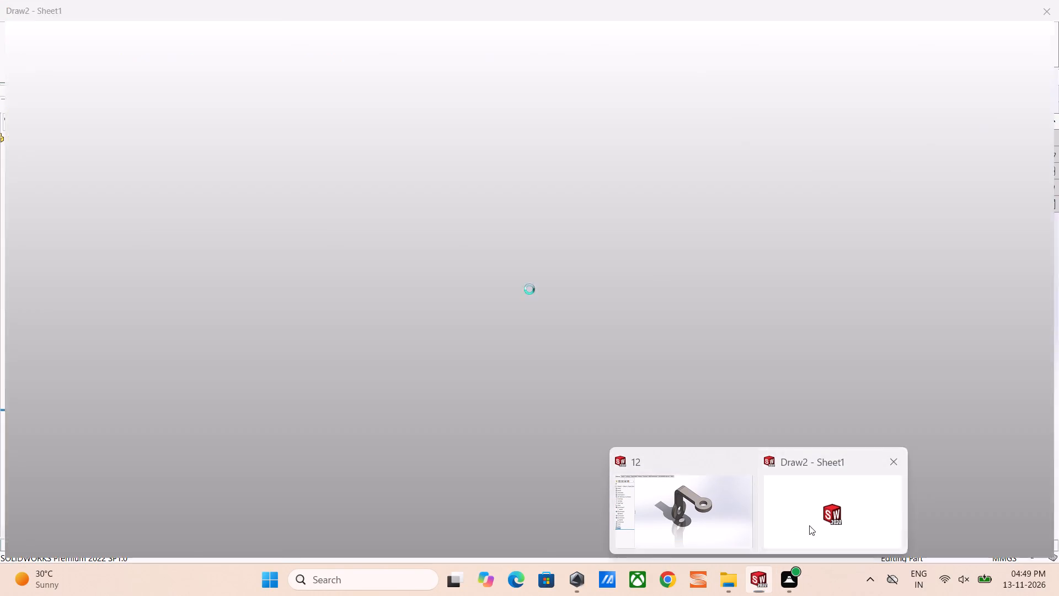
pyautogui.scroll(2, 589, 338)
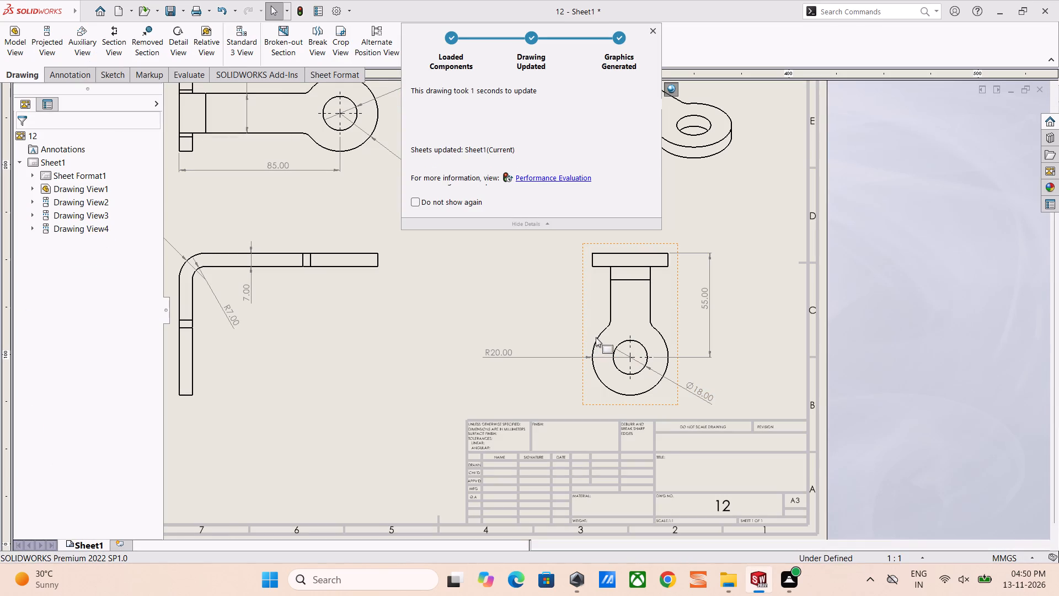
pyautogui.scroll(-2, 598, 337)
pyautogui.moveTo(850, 320); pyautogui.dragTo(848, 211, button='right')
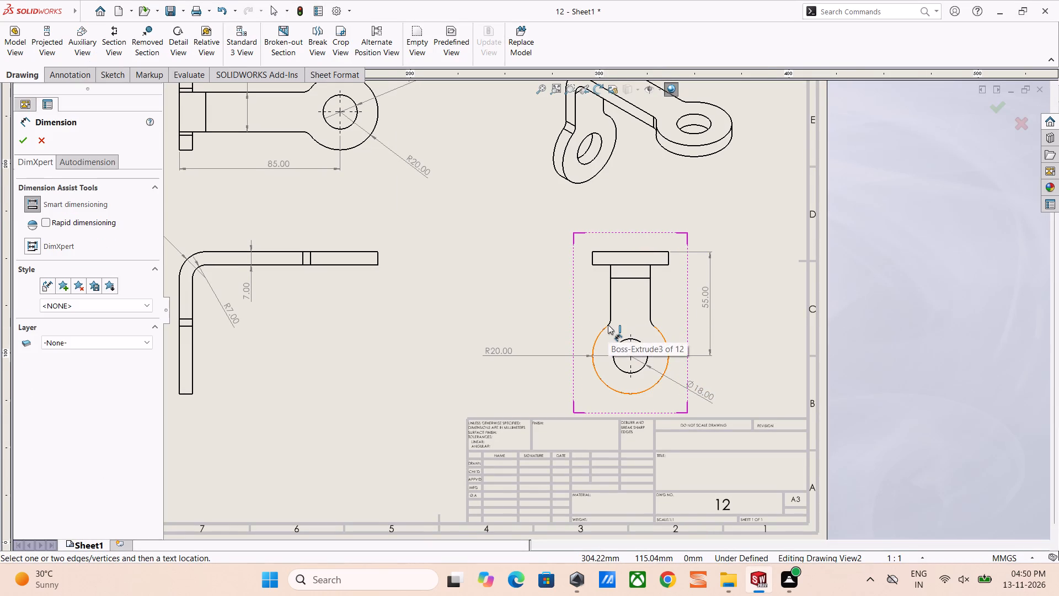
pyautogui.scroll(-6, 608, 324)
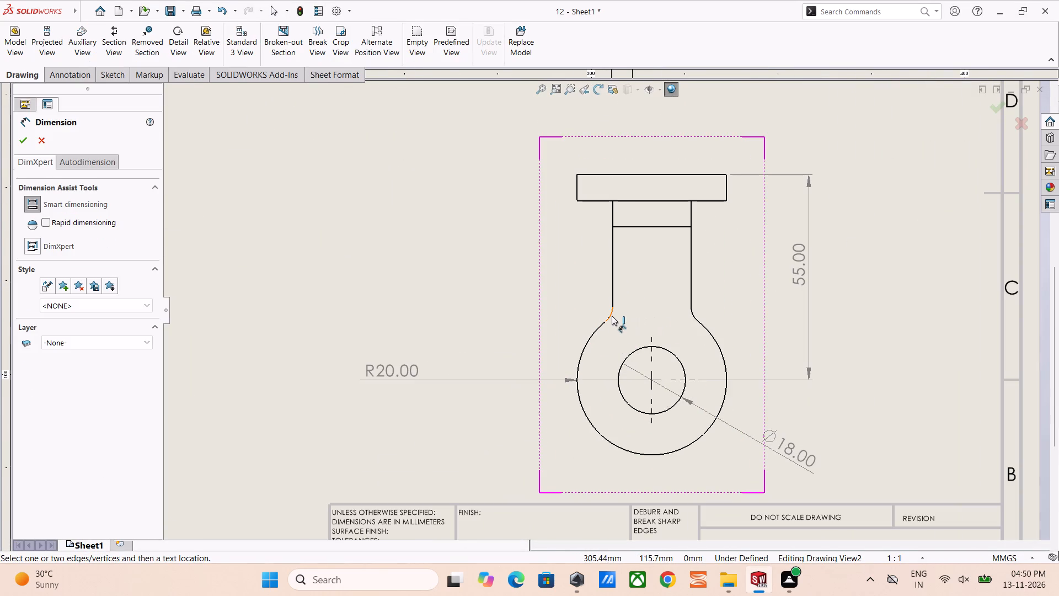
pyautogui.click(612, 316)
pyautogui.scroll(2, 547, 275)
pyautogui.click(547, 275)
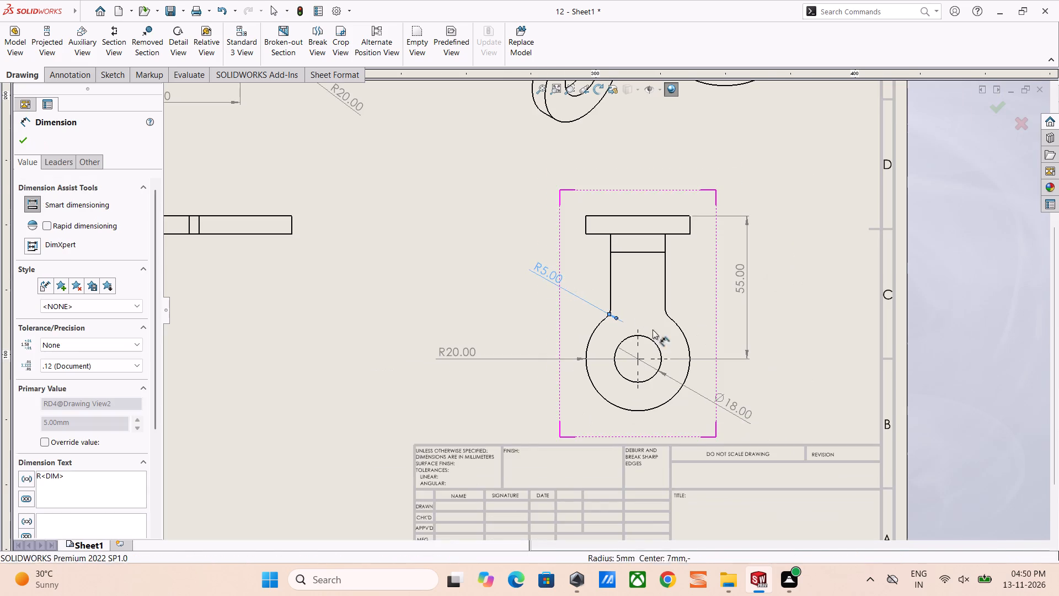
pyautogui.scroll(6, 672, 344)
pyautogui.press('Escape')
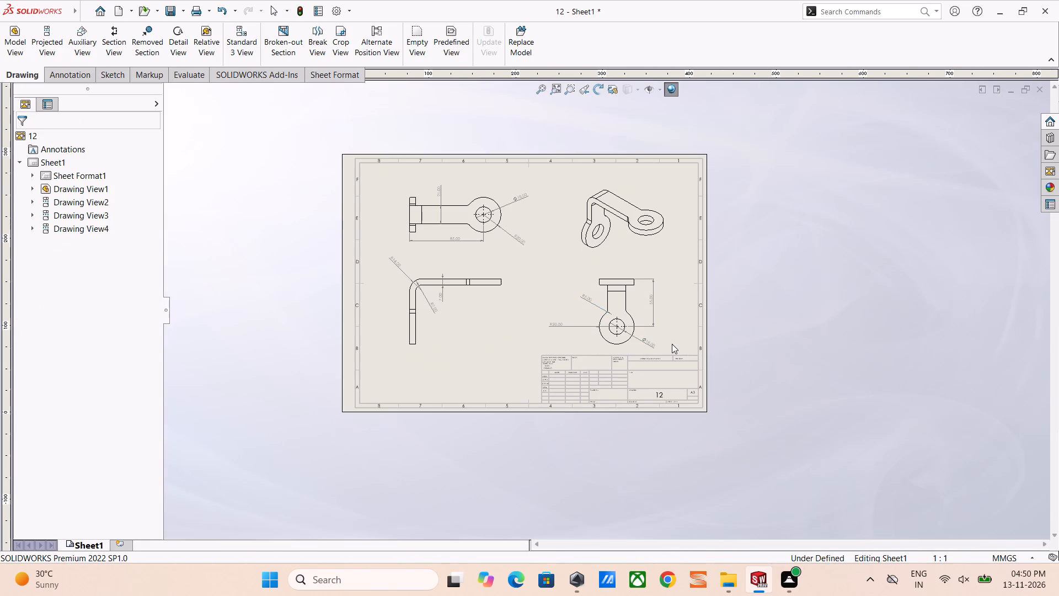
# Set the display style of the top, side, isometric and front drawing views to Shaded With Edges.
pyautogui.click(493, 240)
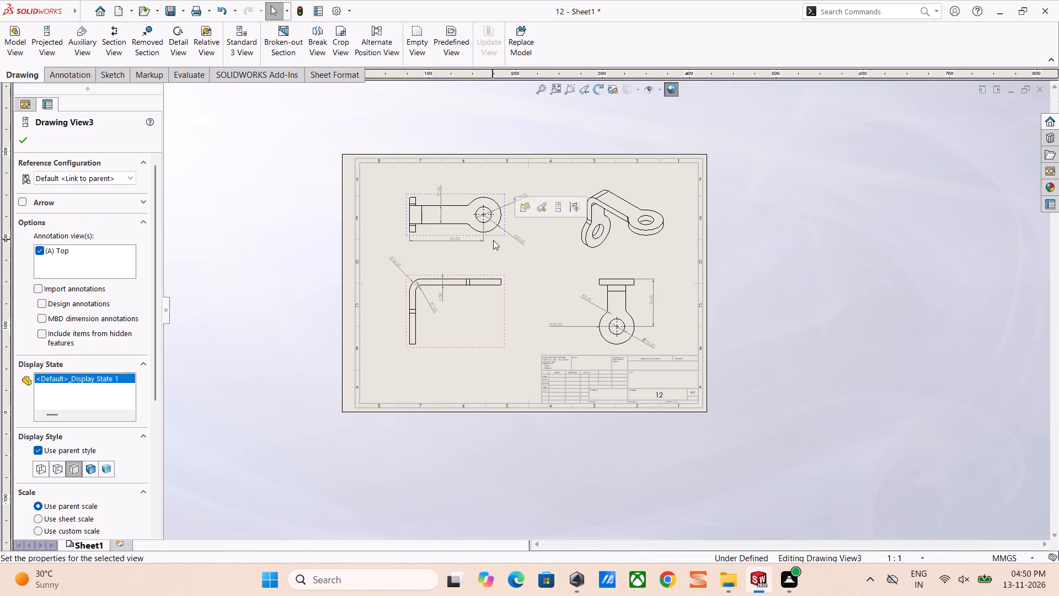
pyautogui.keyDown('ctrl'); pyautogui.click(605, 279); pyautogui.keyUp('ctrl')
pyautogui.keyDown('ctrl'); pyautogui.click(622, 247); pyautogui.keyUp('ctrl')
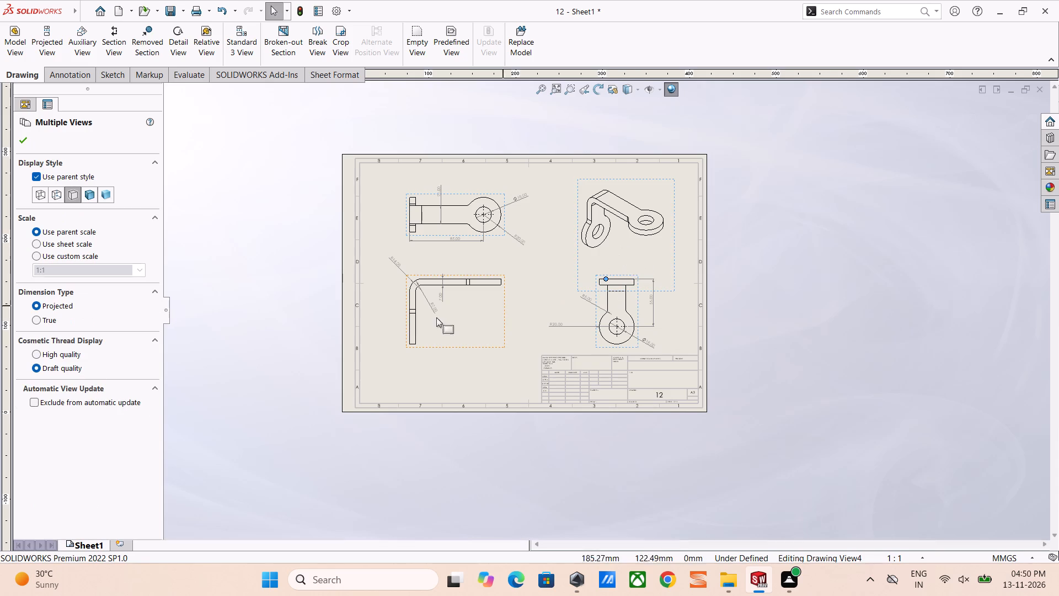
pyautogui.click(85, 194)
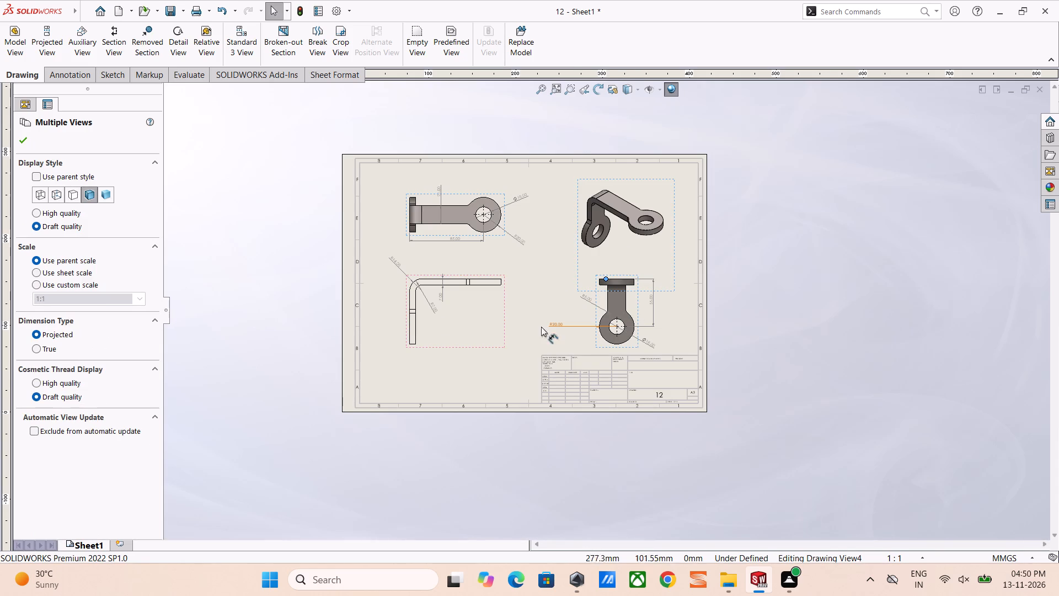
pyautogui.press('Escape')
pyautogui.click(496, 317)
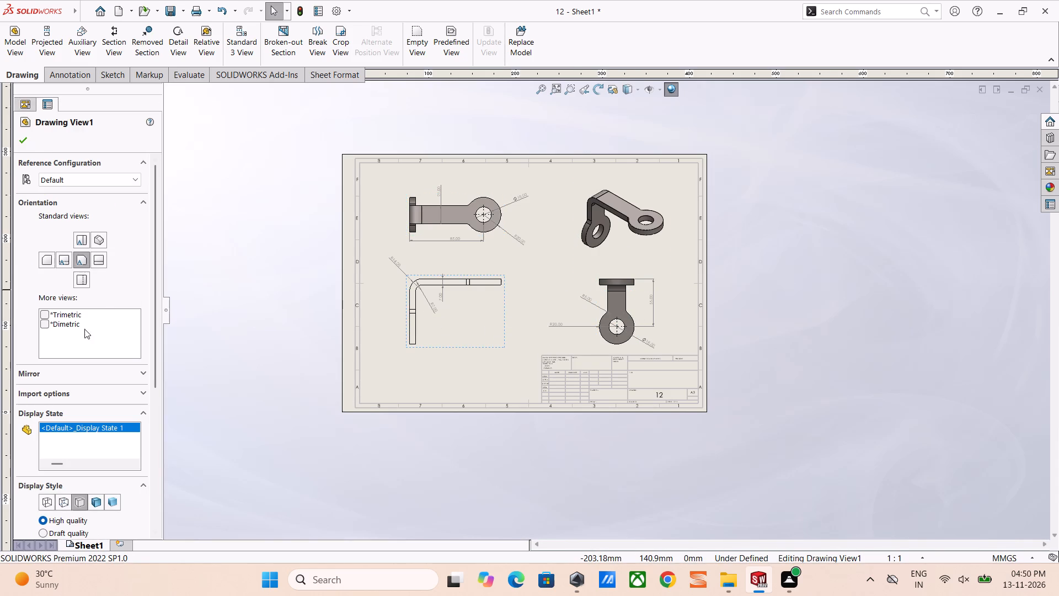
pyautogui.click(99, 500)
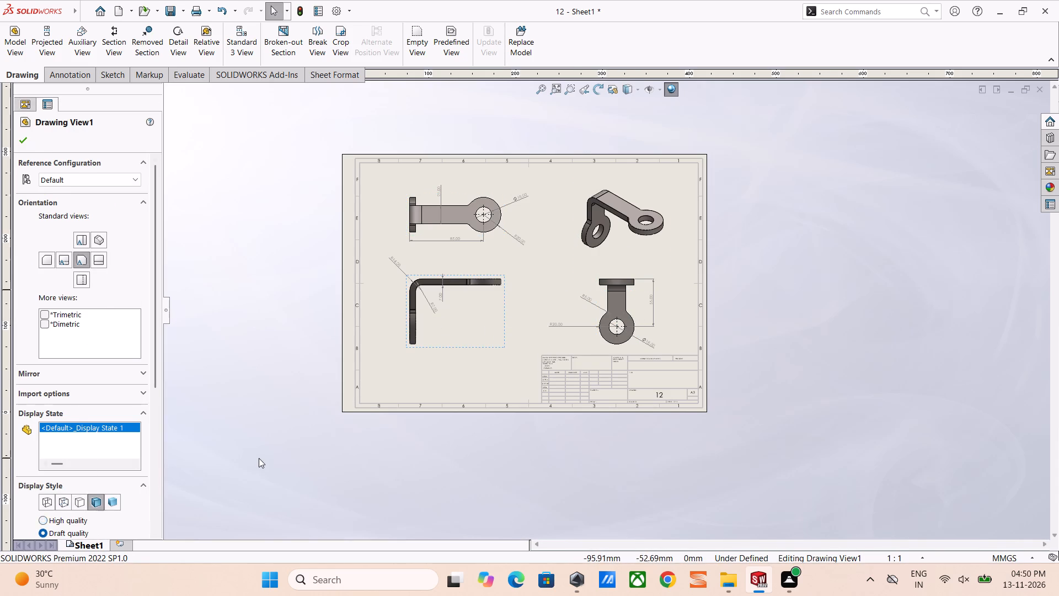
pyautogui.click(259, 458)
pyautogui.scroll(3, 356, 324)
pyautogui.scroll(-8, 567, 273)
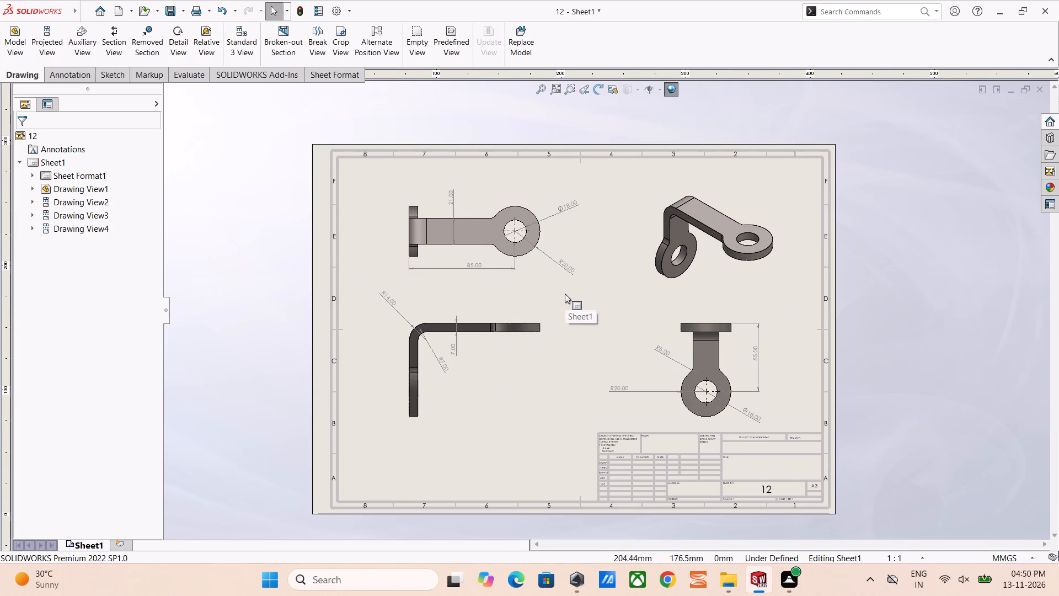
# Save the drawing as 12-views in the fuji folder.
pyautogui.hotkey('ctrl', 's')
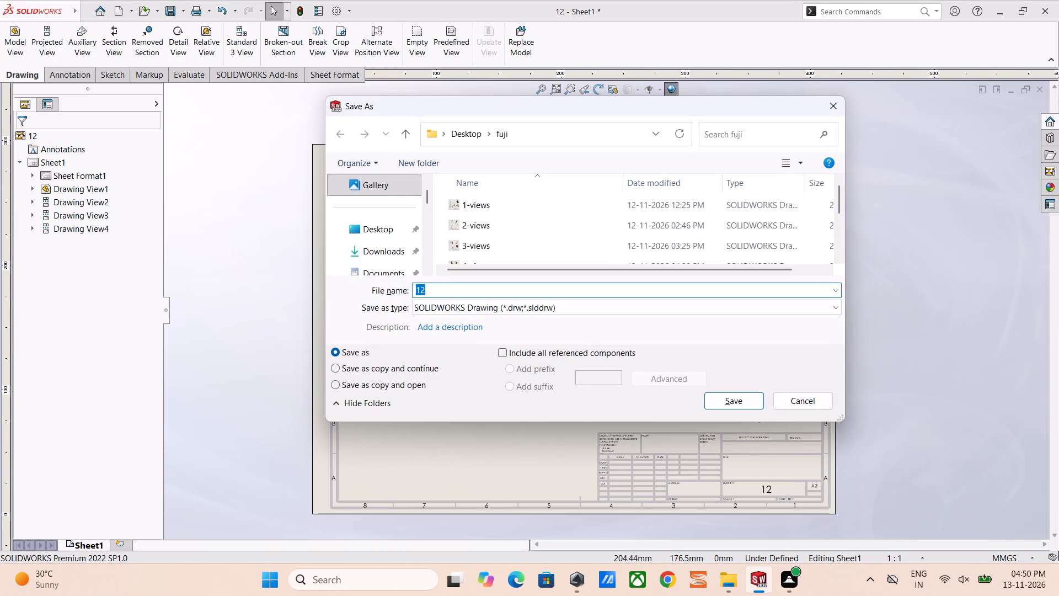
pyautogui.press('Right')
pyautogui.press('-')
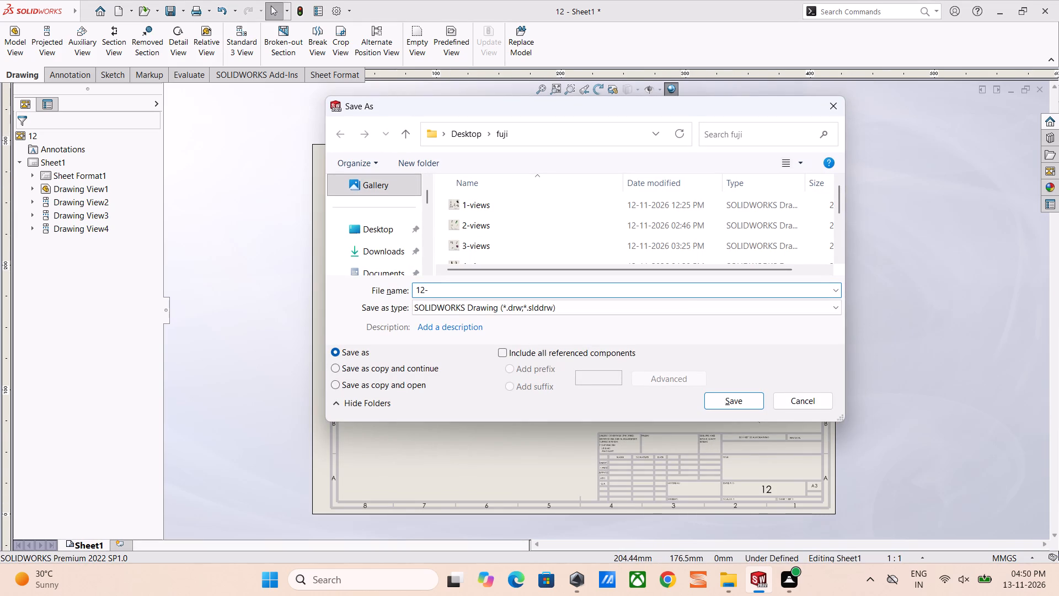
pyautogui.write('vies')
pyautogui.press('BackSpace')
pyautogui.write('ws')
pyautogui.press('Return')
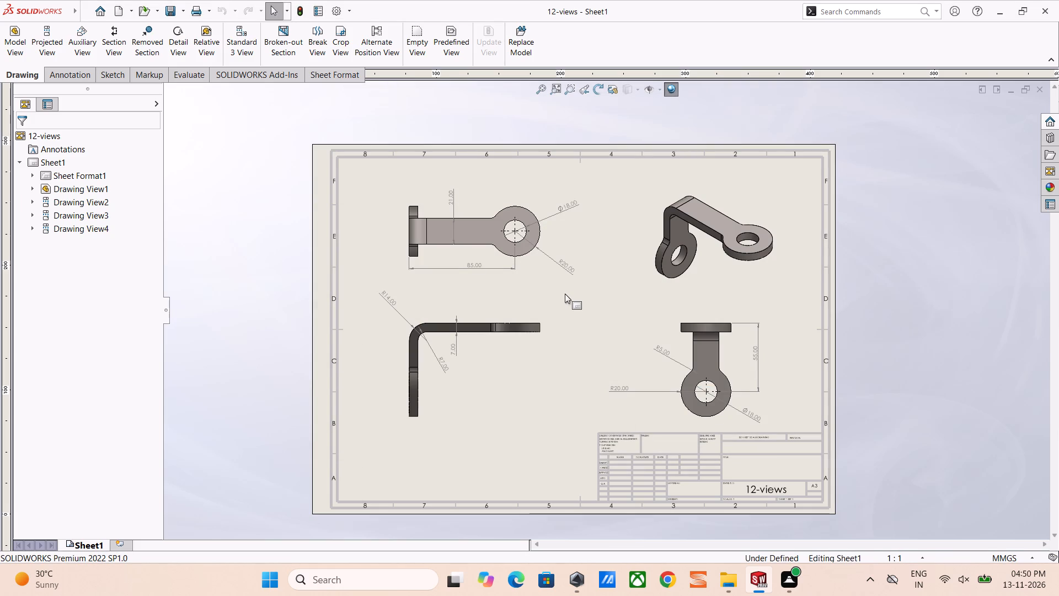
pyautogui.hotkey('ctrl', 's')
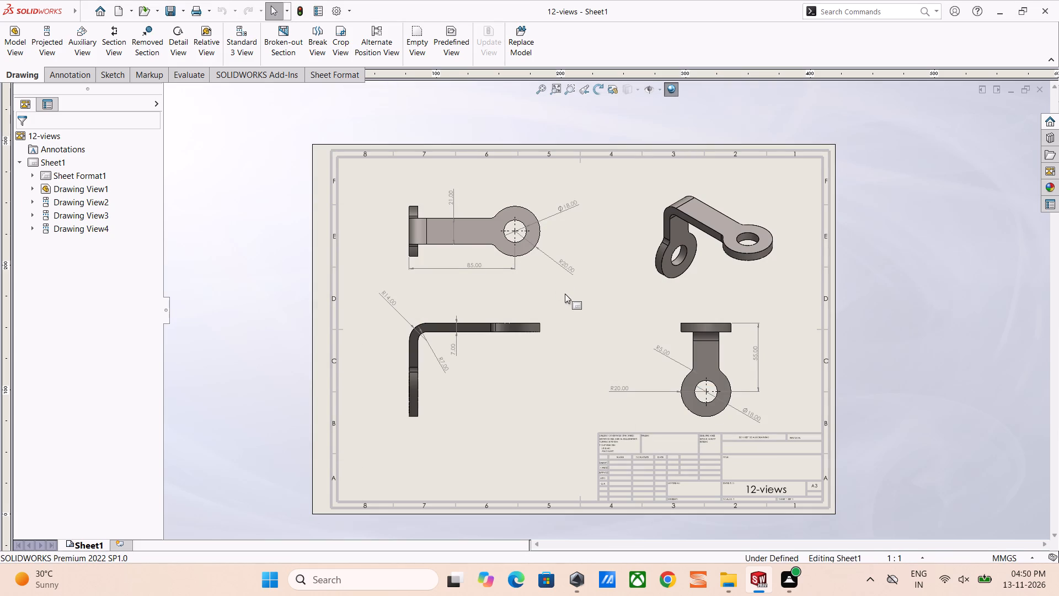
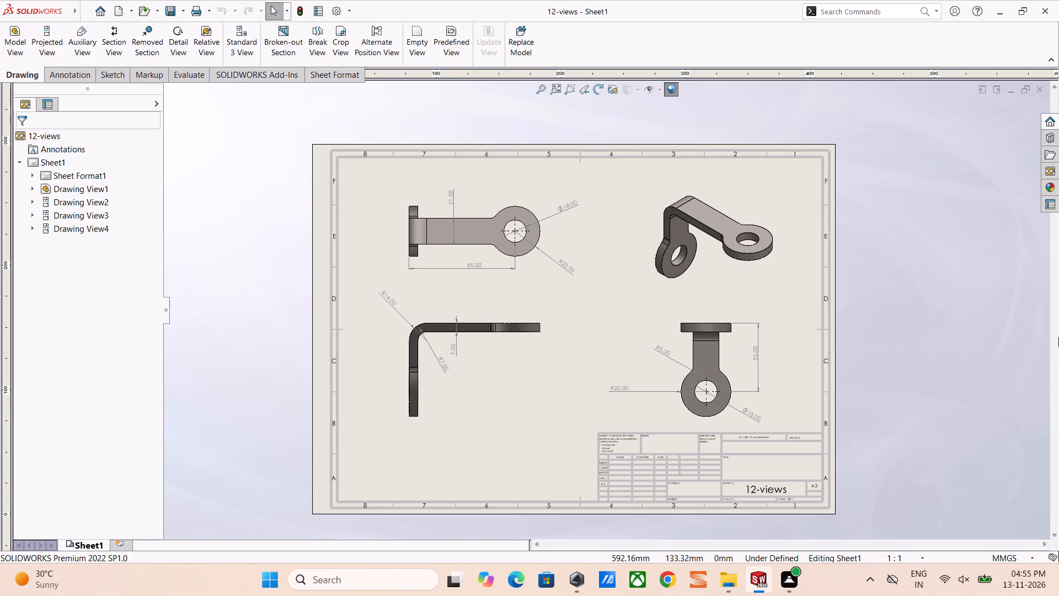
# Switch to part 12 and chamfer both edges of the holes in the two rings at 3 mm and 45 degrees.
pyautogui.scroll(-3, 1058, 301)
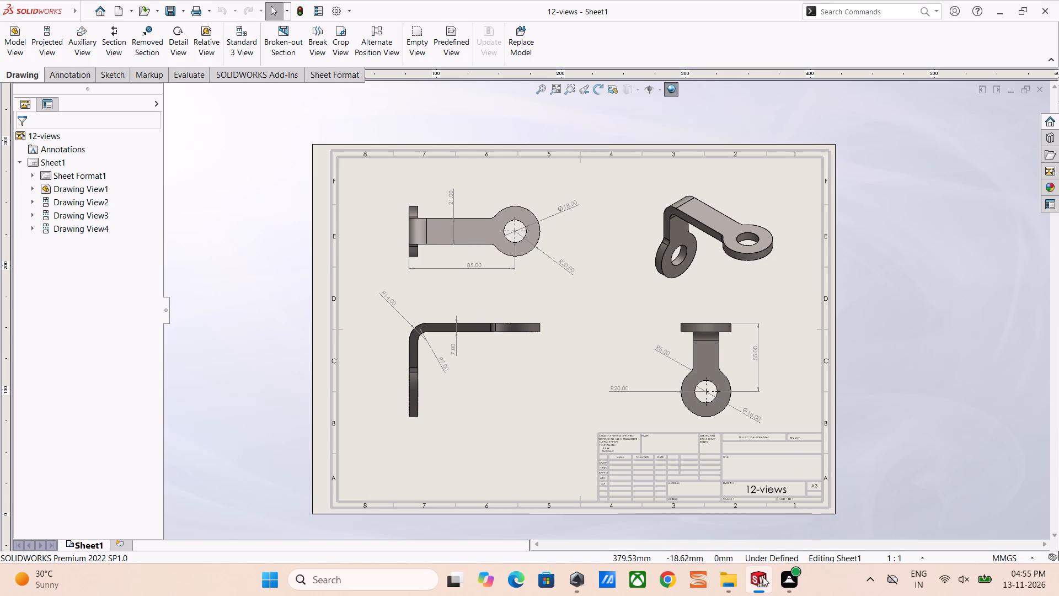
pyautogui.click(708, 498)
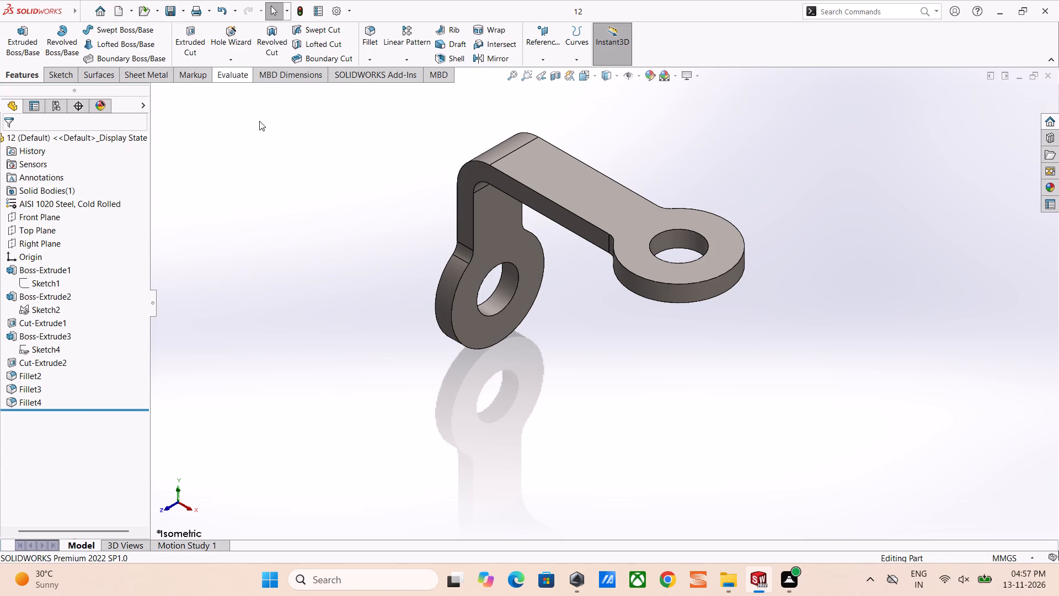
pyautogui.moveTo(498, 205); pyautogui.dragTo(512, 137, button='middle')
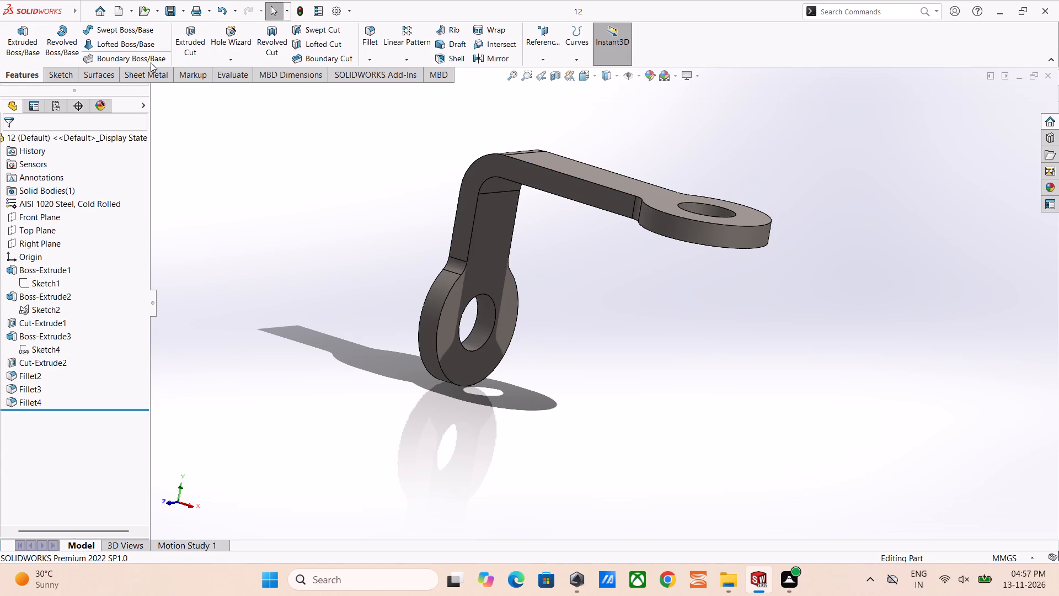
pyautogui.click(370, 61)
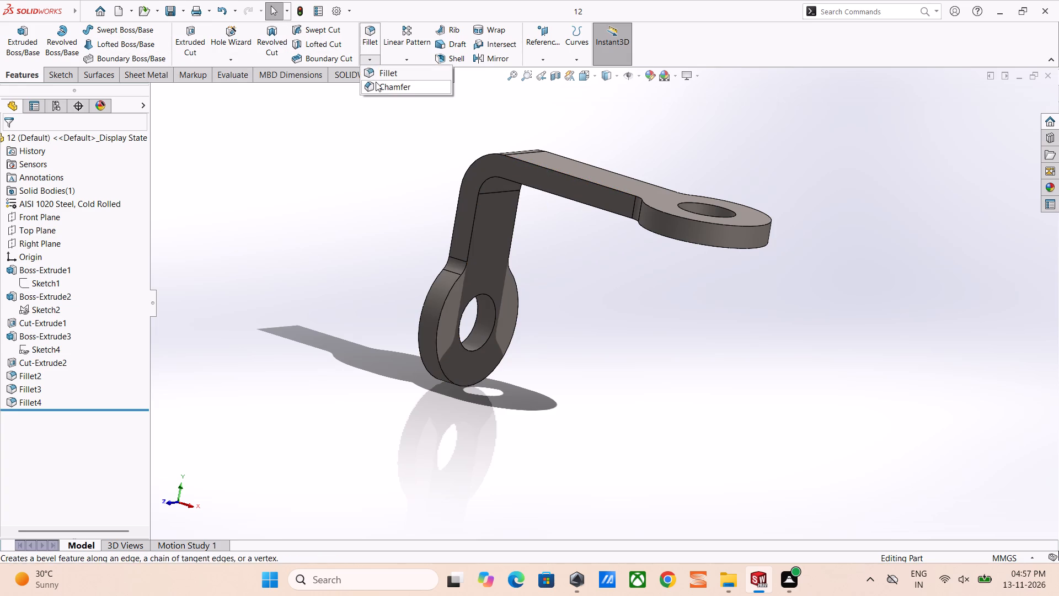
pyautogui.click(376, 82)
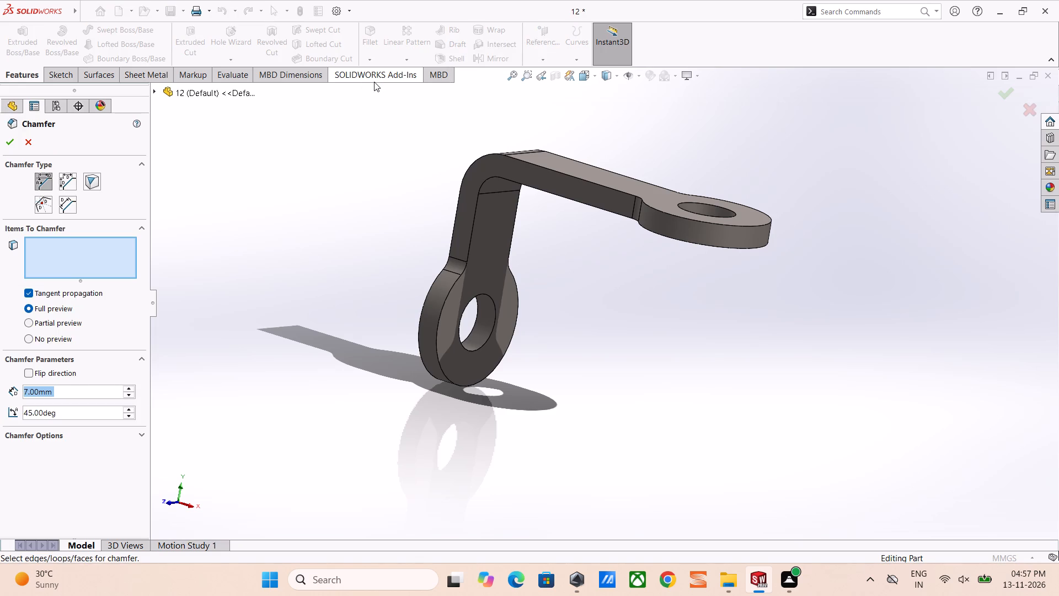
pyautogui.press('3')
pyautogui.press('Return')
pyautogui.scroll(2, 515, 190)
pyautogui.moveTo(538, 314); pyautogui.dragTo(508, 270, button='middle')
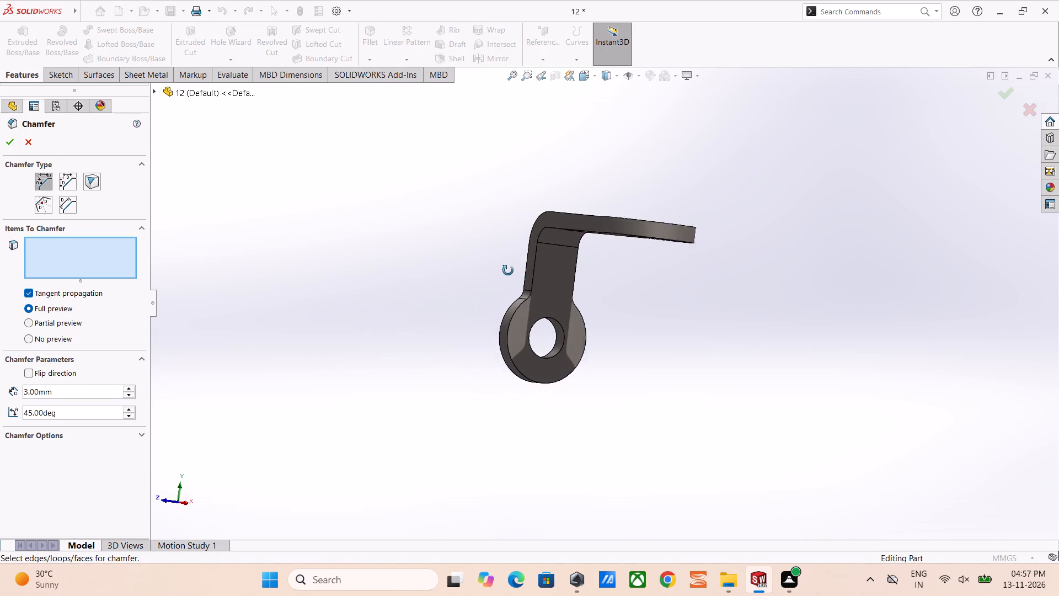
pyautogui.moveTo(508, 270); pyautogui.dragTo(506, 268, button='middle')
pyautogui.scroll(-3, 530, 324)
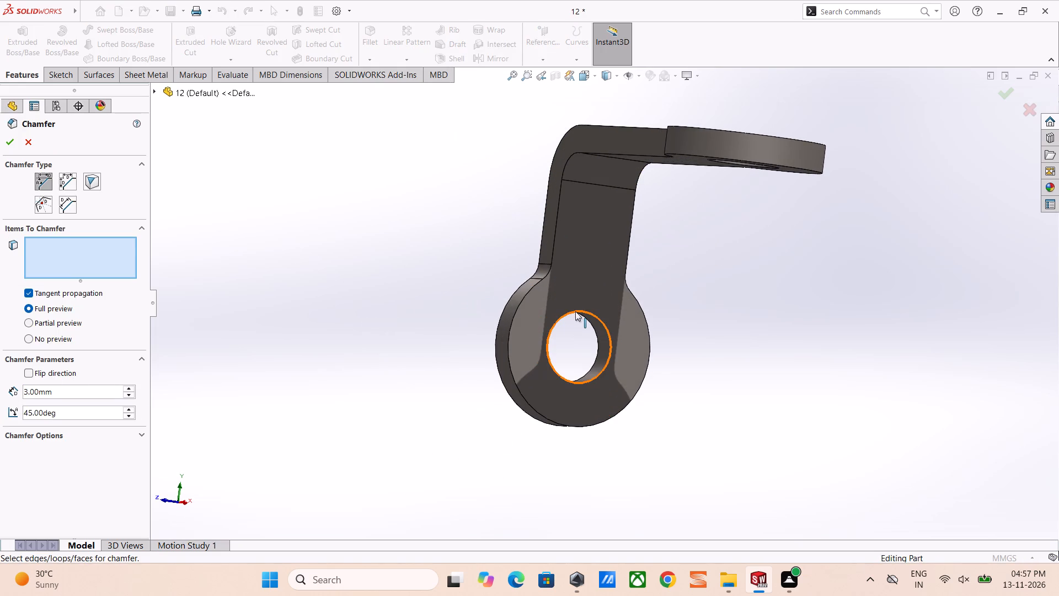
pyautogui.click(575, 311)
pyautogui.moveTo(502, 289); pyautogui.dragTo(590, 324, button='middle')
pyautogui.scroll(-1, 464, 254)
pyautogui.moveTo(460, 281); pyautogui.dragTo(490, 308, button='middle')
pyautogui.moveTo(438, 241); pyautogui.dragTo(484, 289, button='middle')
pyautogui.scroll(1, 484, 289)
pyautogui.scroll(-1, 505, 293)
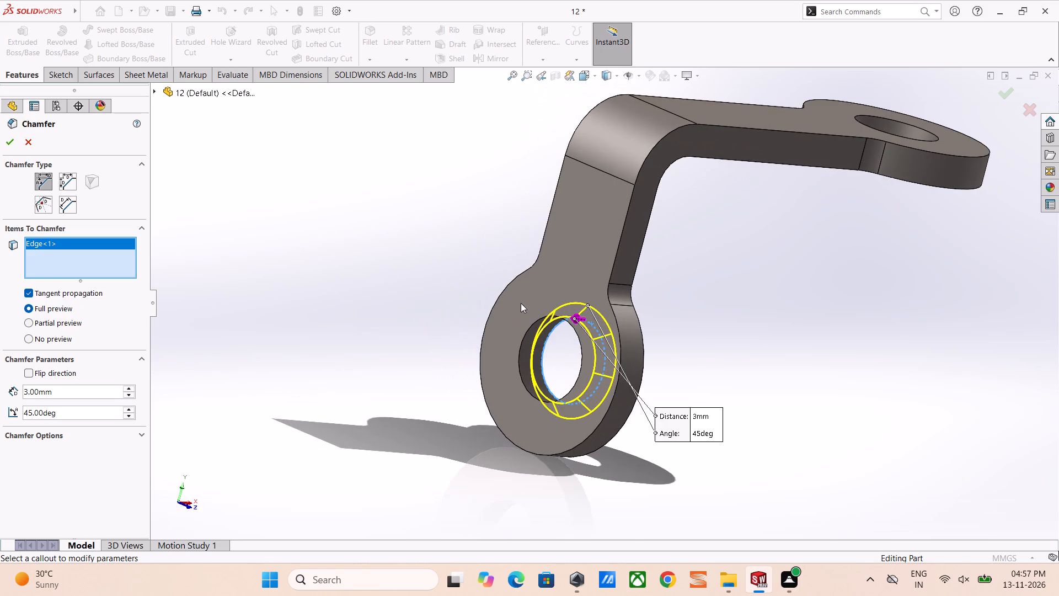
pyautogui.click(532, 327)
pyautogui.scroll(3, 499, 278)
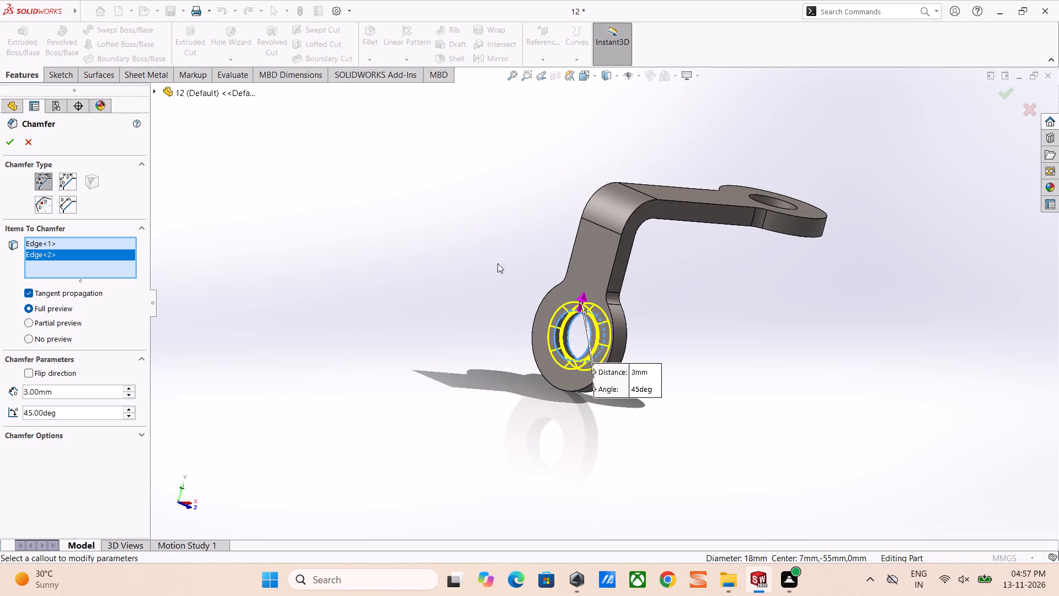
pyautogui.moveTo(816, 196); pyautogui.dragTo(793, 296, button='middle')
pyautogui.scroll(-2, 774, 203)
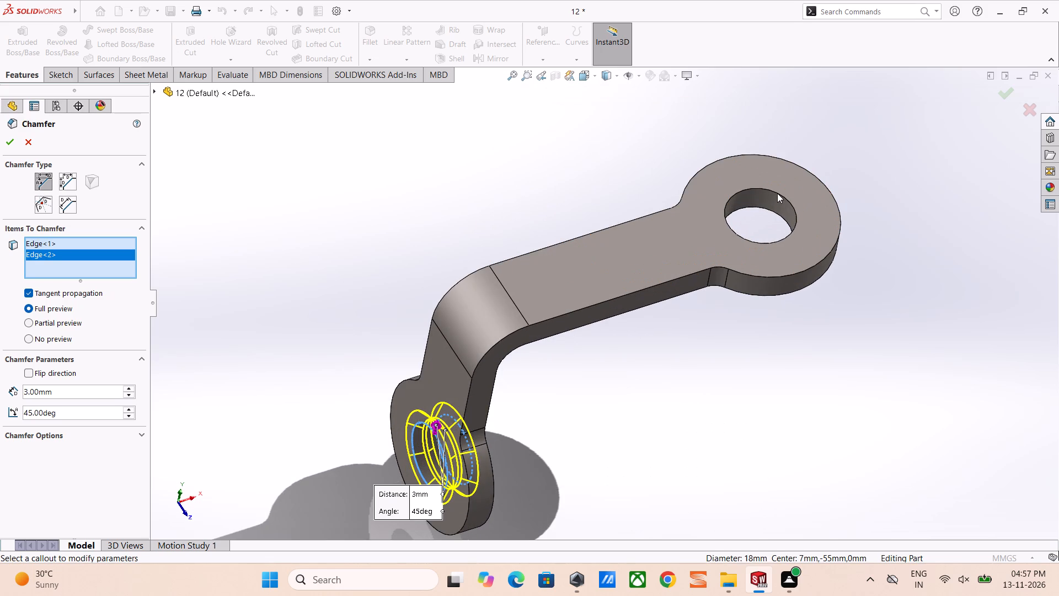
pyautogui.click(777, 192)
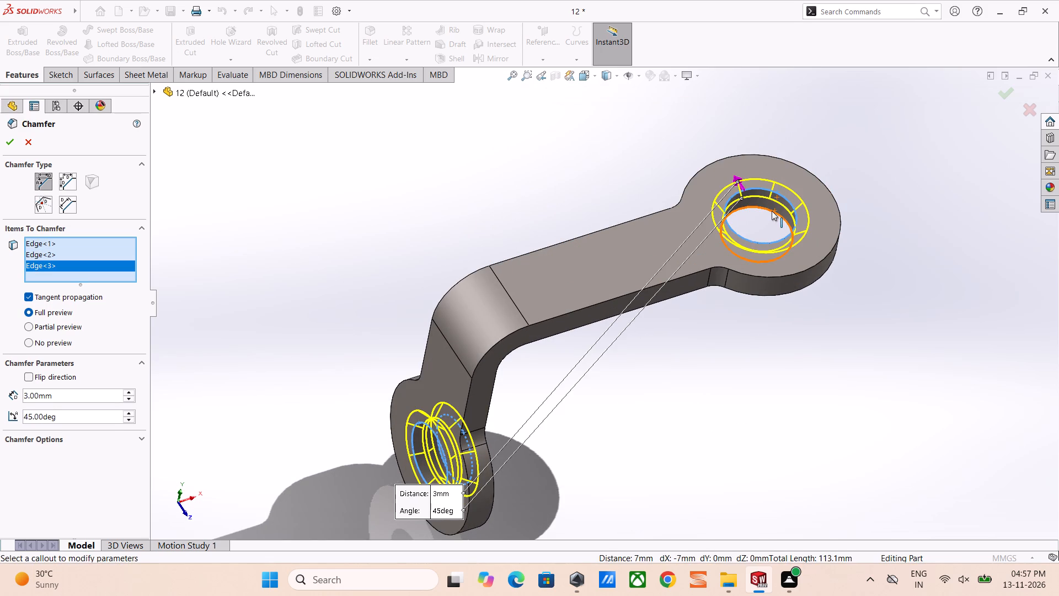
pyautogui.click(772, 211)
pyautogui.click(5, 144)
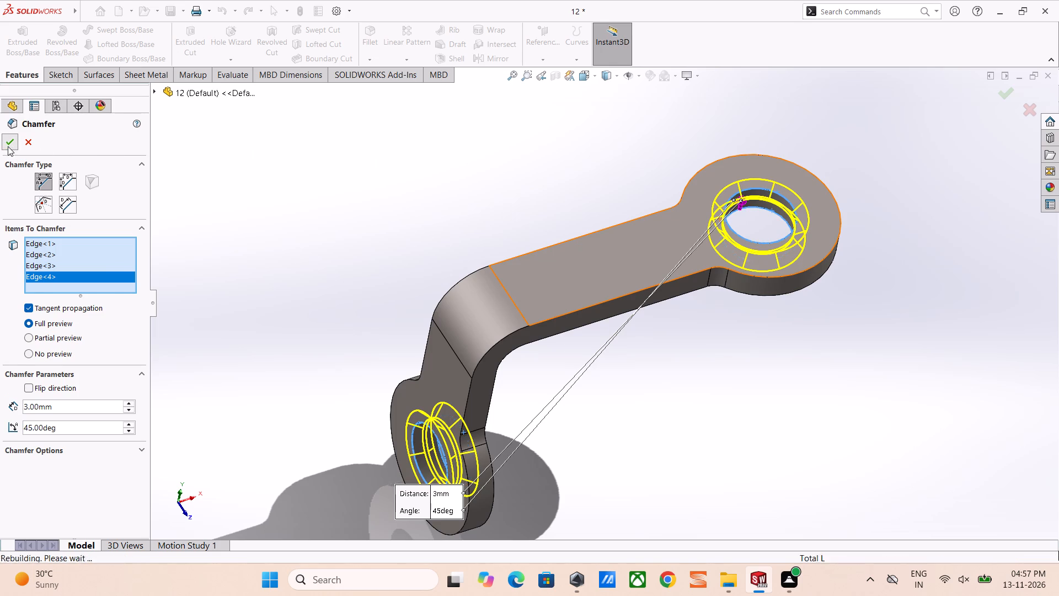
# Examine the chamfered holes in both rings of the handle from several angles.
pyautogui.scroll(3, 559, 246)
pyautogui.moveTo(514, 300); pyautogui.dragTo(434, 242, button='middle')
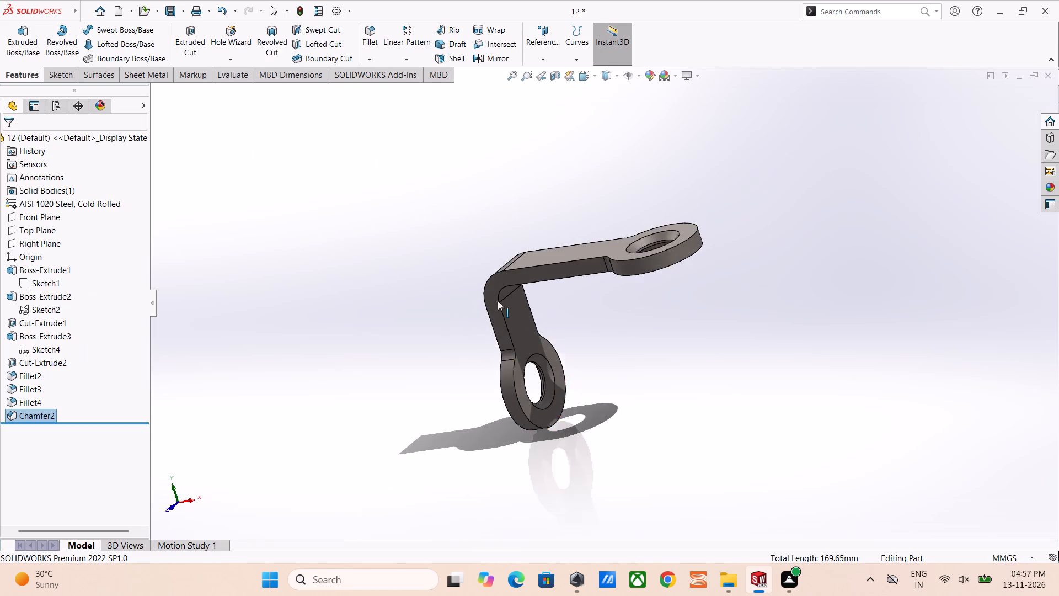
pyautogui.scroll(-7, 560, 369)
pyautogui.moveTo(553, 411); pyautogui.dragTo(574, 441, button='middle')
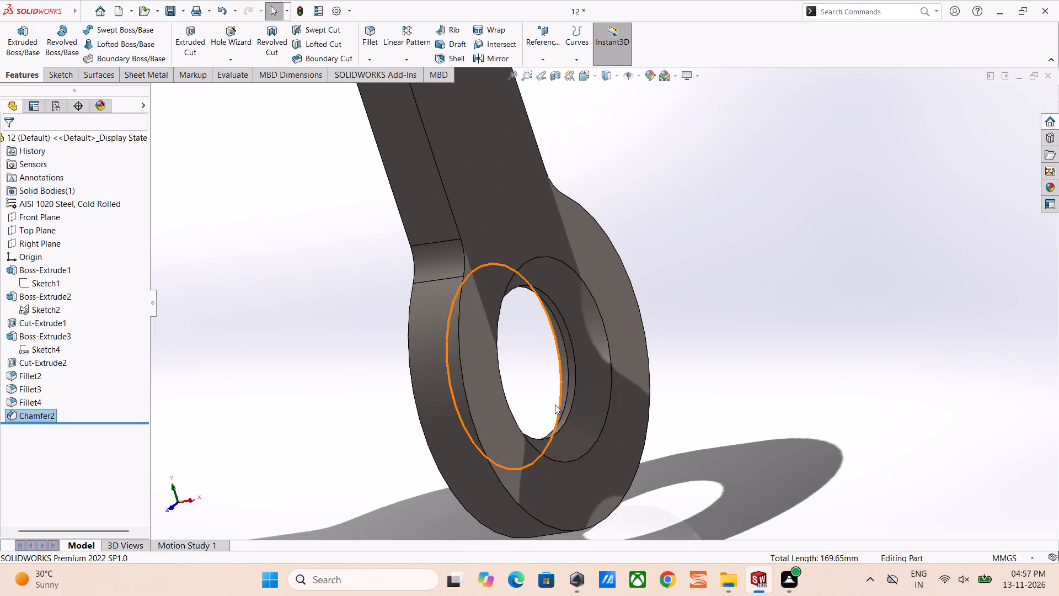
pyautogui.moveTo(551, 400); pyautogui.dragTo(582, 416, button='middle')
pyautogui.scroll(2, 580, 402)
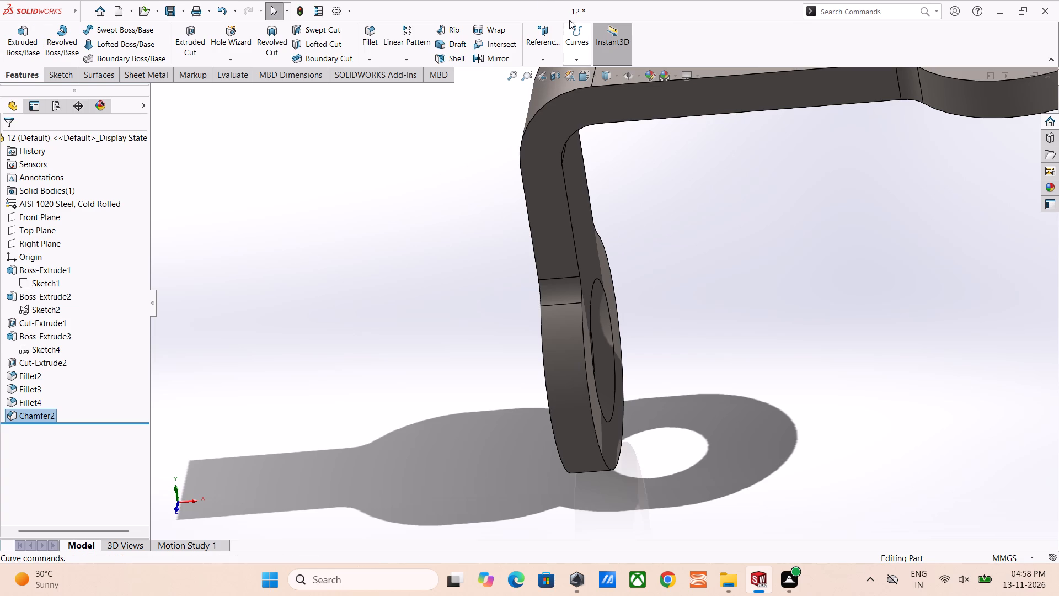
pyautogui.scroll(6, 618, 202)
pyautogui.scroll(-2, 589, 347)
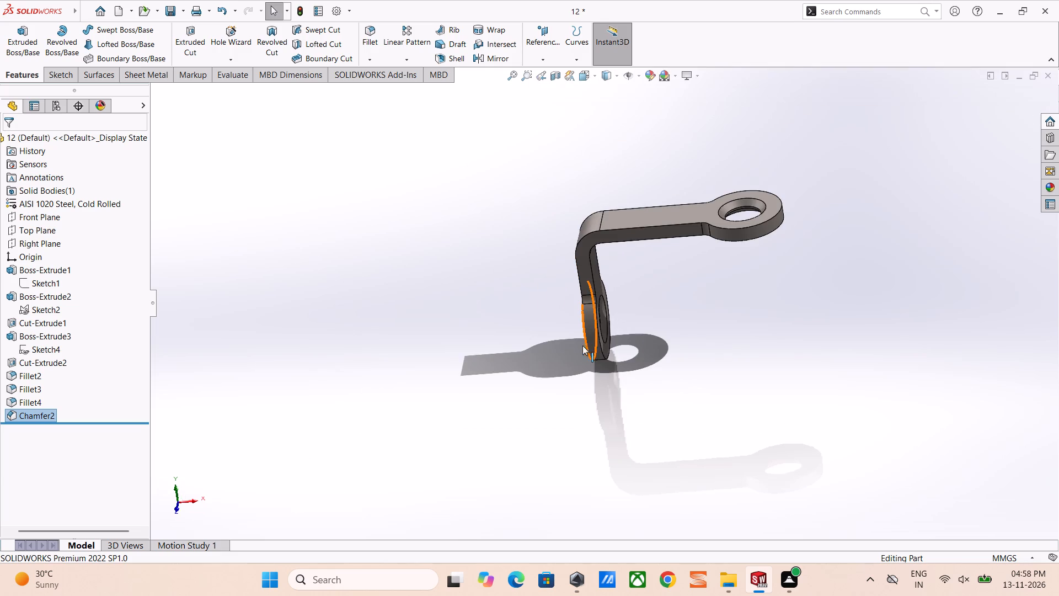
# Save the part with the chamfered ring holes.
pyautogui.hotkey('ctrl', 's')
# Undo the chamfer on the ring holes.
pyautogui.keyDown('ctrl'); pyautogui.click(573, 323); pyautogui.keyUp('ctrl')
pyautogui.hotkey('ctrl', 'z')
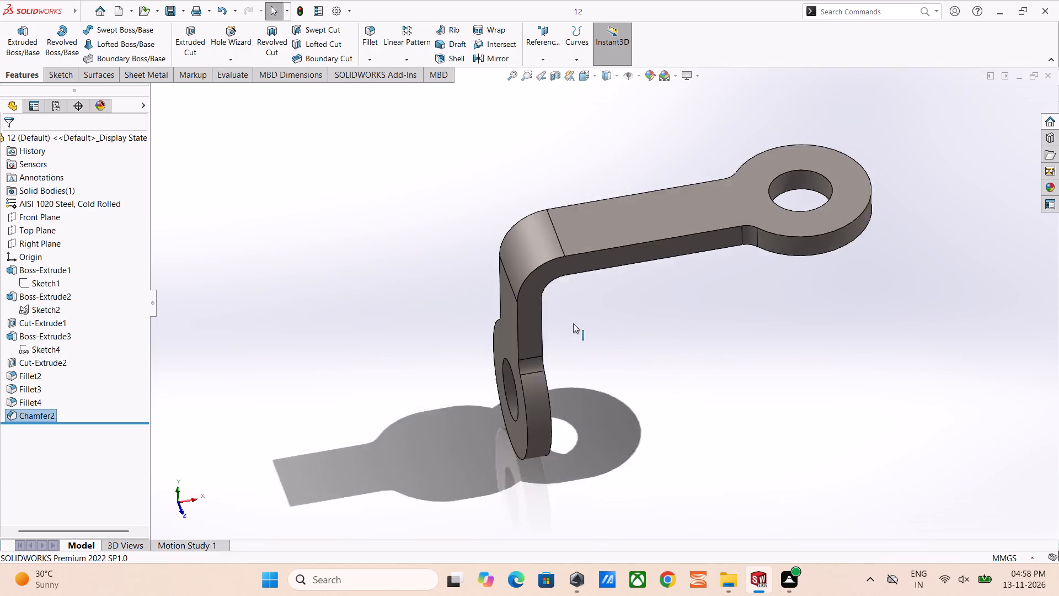
# Save part 12 without the hole chamfers.
pyautogui.hotkey('ctrl', 's')
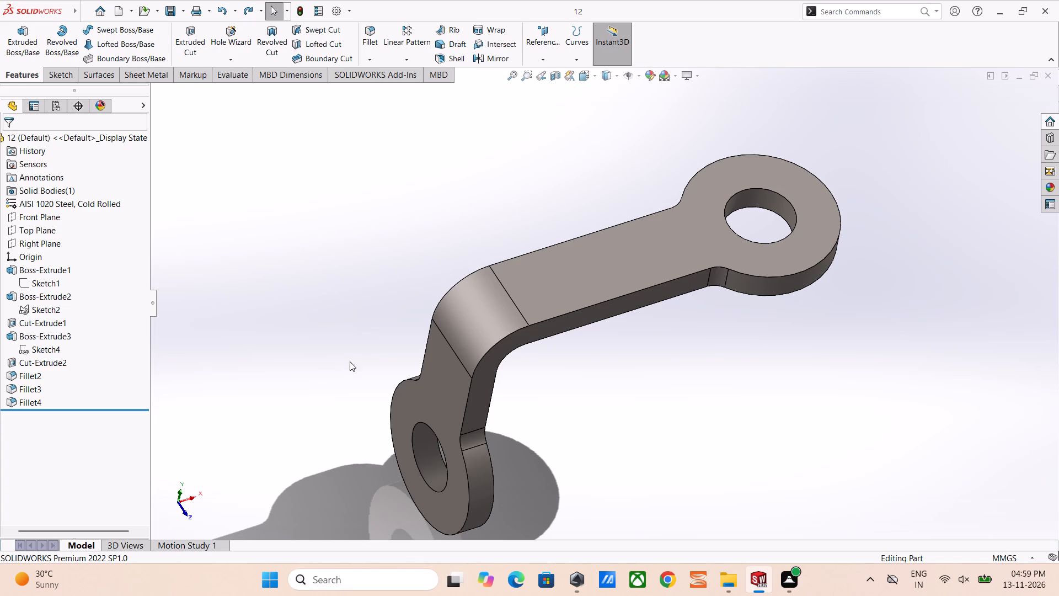
# Switch back to the 12-views drawing.
pyautogui.scroll(3, 446, 357)
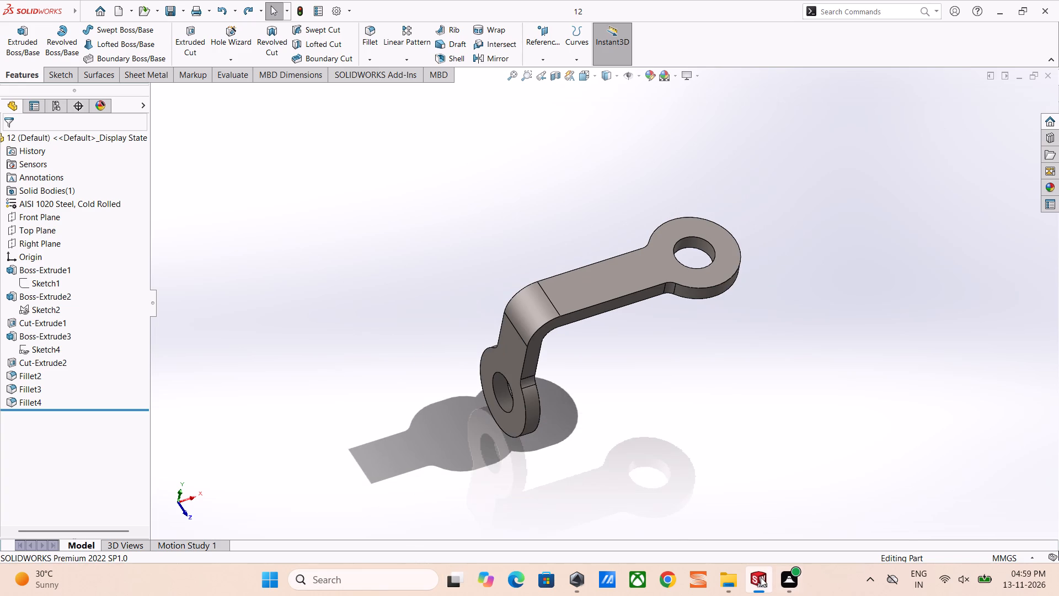
pyautogui.click(823, 500)
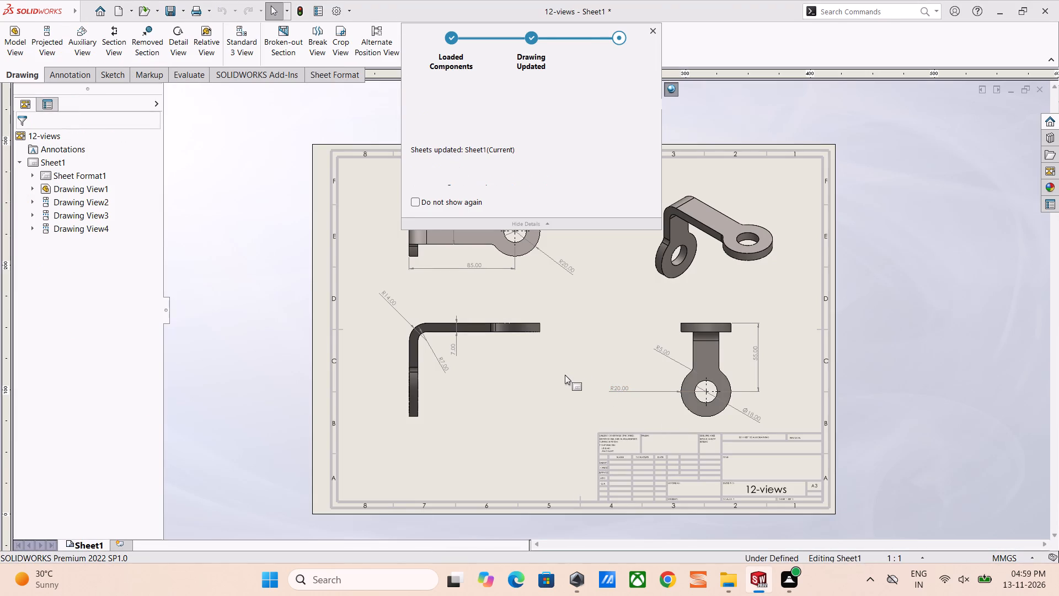
pyautogui.scroll(-3, 562, 384)
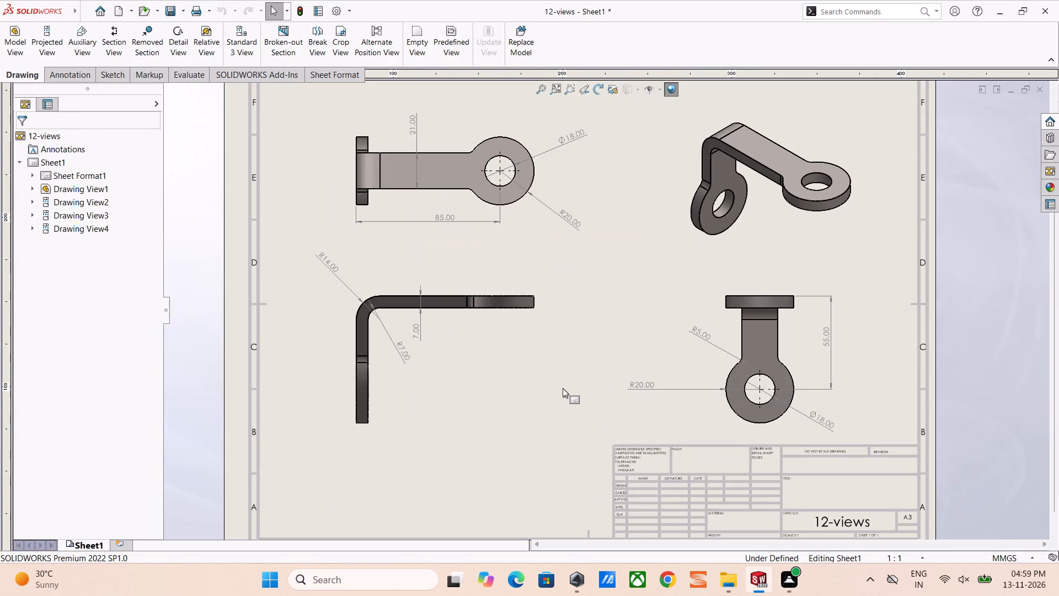
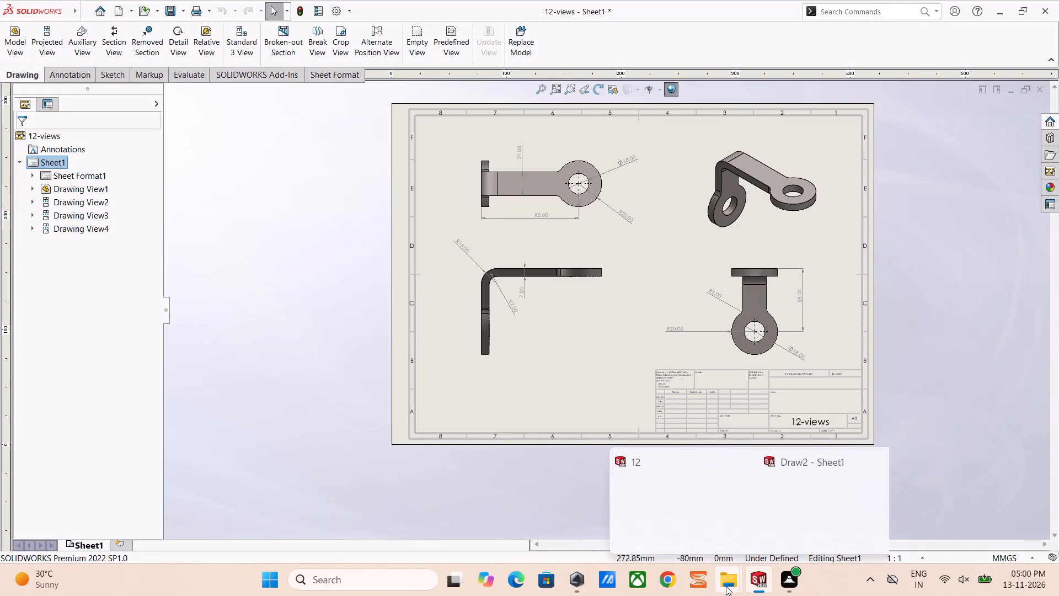
# Close the open folder window of the bent handle files.
pyautogui.click(726, 586)
pyautogui.click(714, 469)
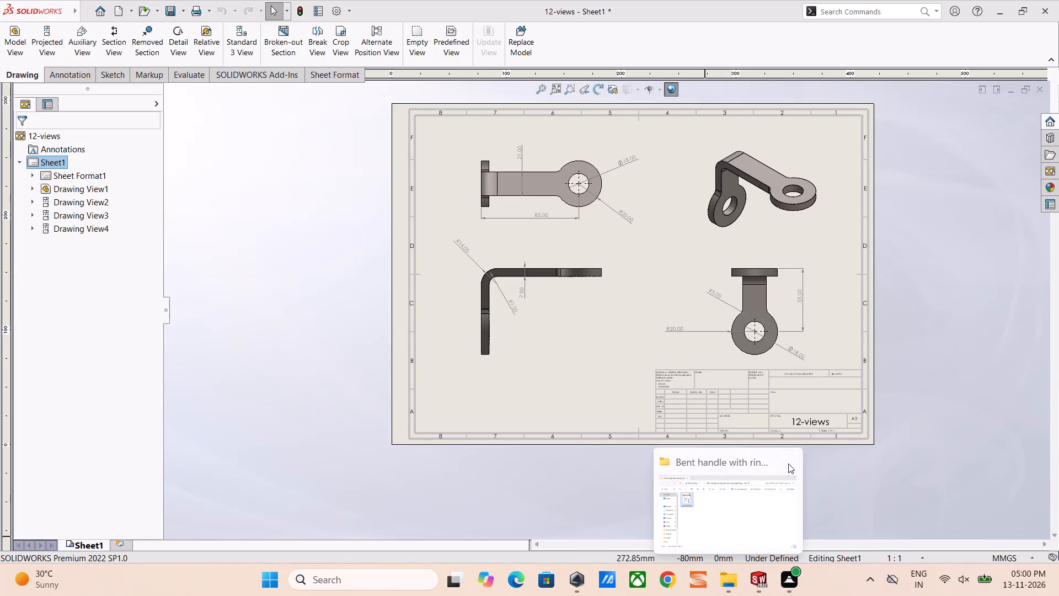
pyautogui.click(797, 462)
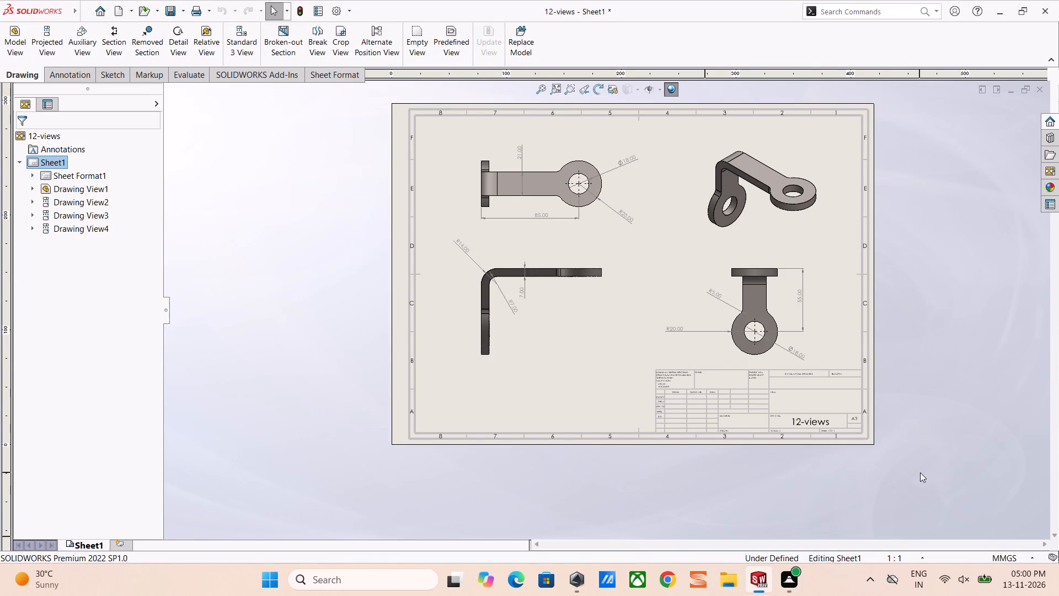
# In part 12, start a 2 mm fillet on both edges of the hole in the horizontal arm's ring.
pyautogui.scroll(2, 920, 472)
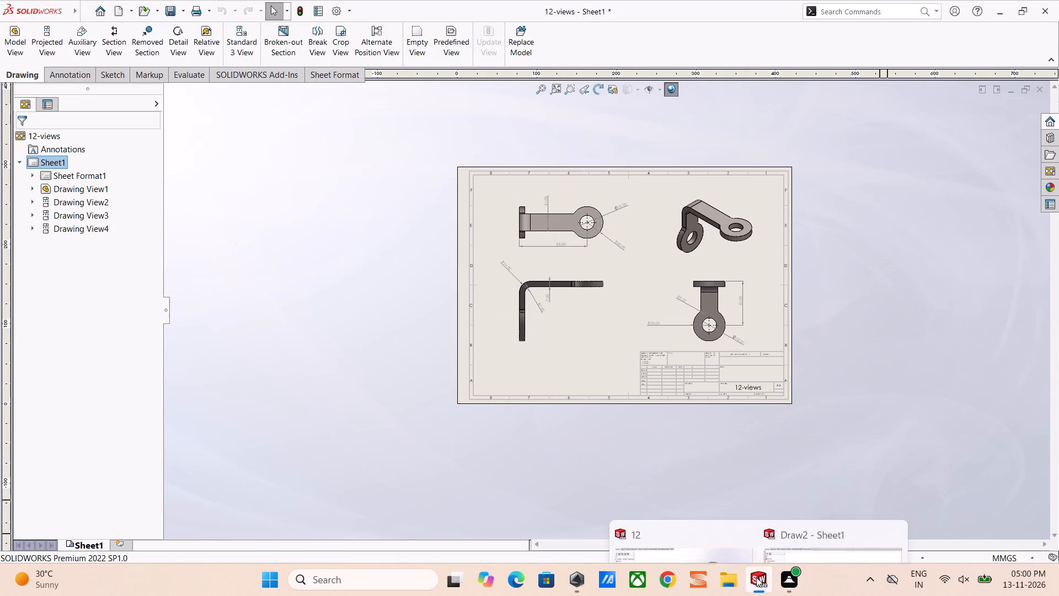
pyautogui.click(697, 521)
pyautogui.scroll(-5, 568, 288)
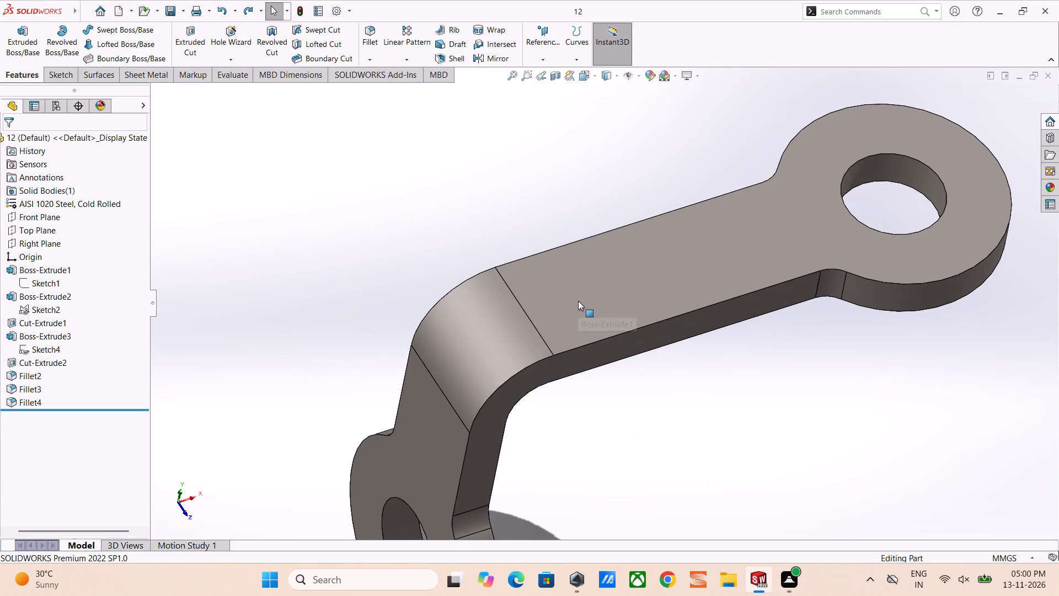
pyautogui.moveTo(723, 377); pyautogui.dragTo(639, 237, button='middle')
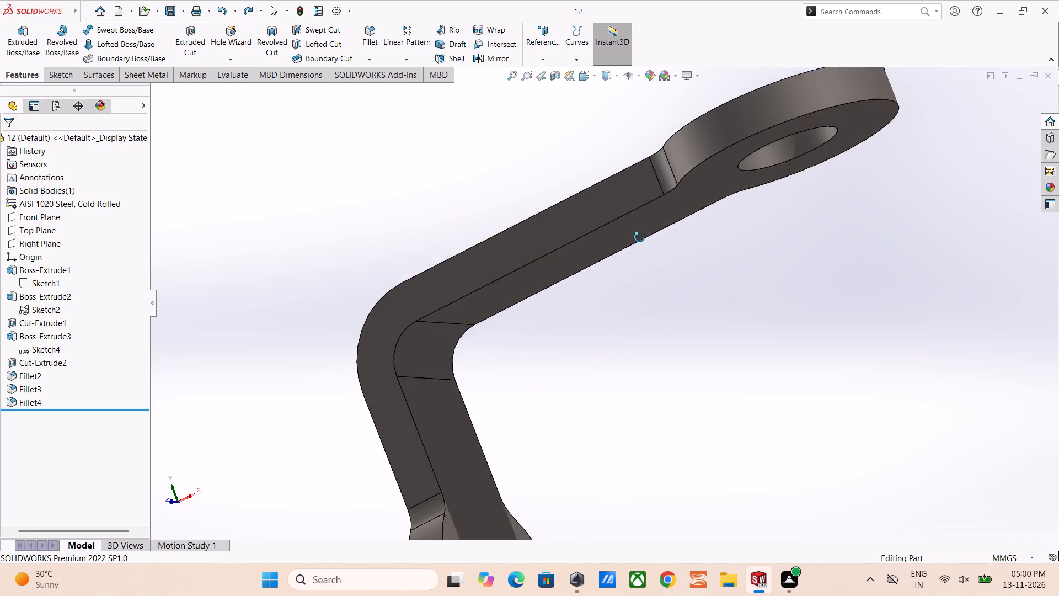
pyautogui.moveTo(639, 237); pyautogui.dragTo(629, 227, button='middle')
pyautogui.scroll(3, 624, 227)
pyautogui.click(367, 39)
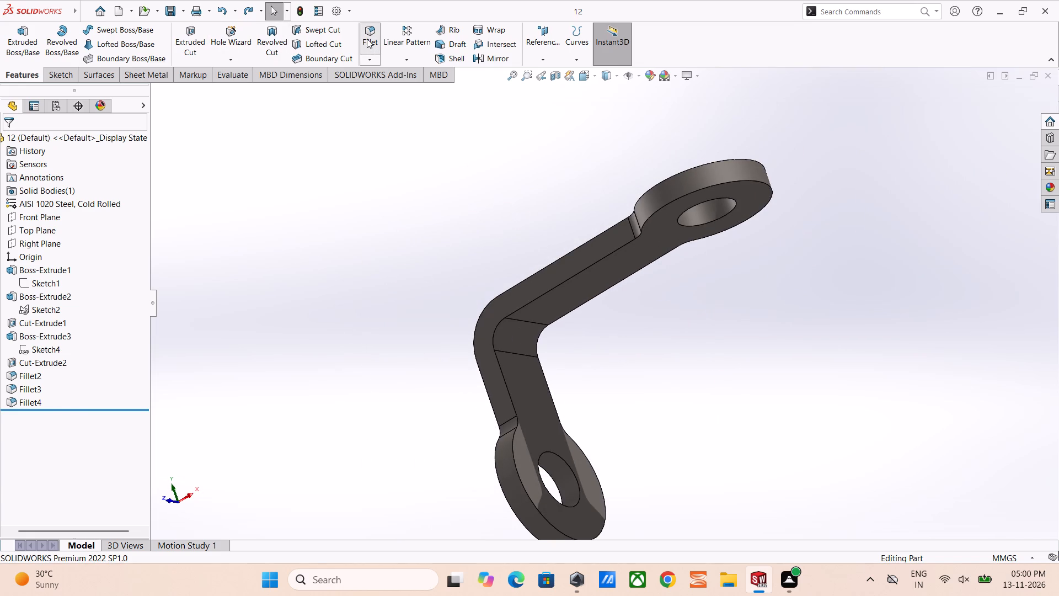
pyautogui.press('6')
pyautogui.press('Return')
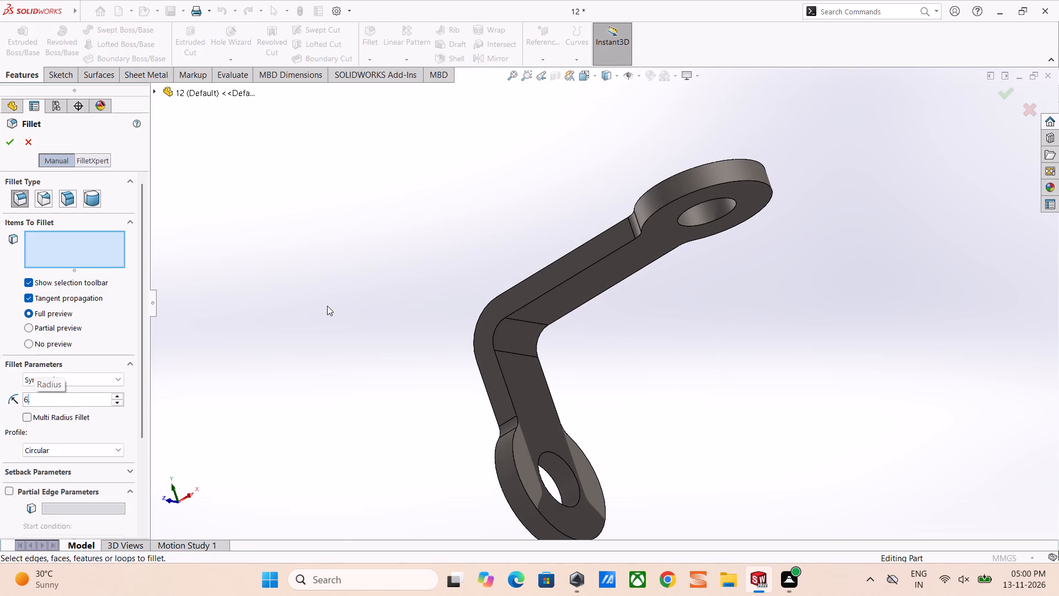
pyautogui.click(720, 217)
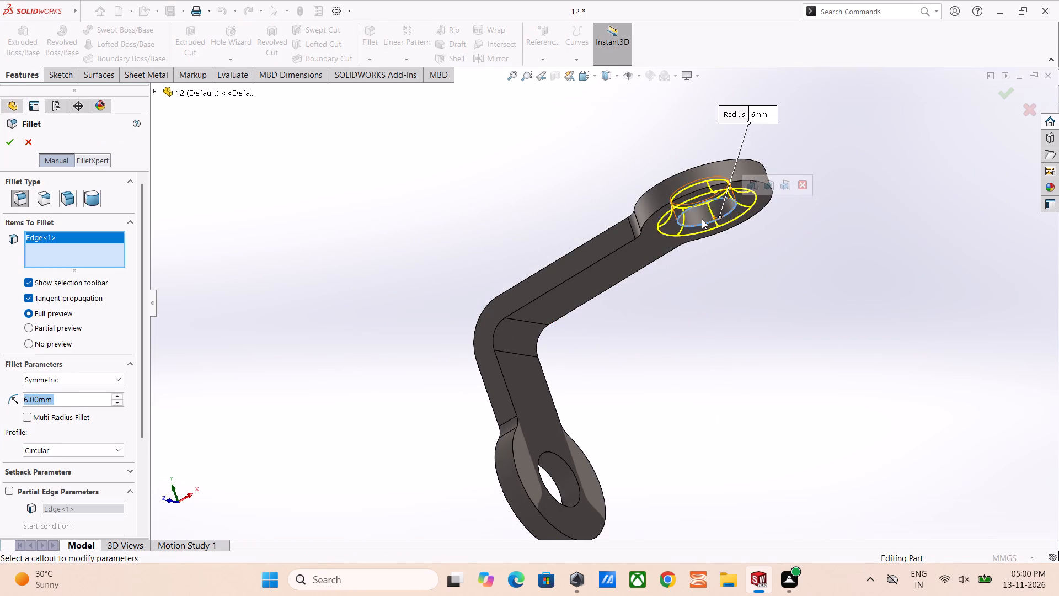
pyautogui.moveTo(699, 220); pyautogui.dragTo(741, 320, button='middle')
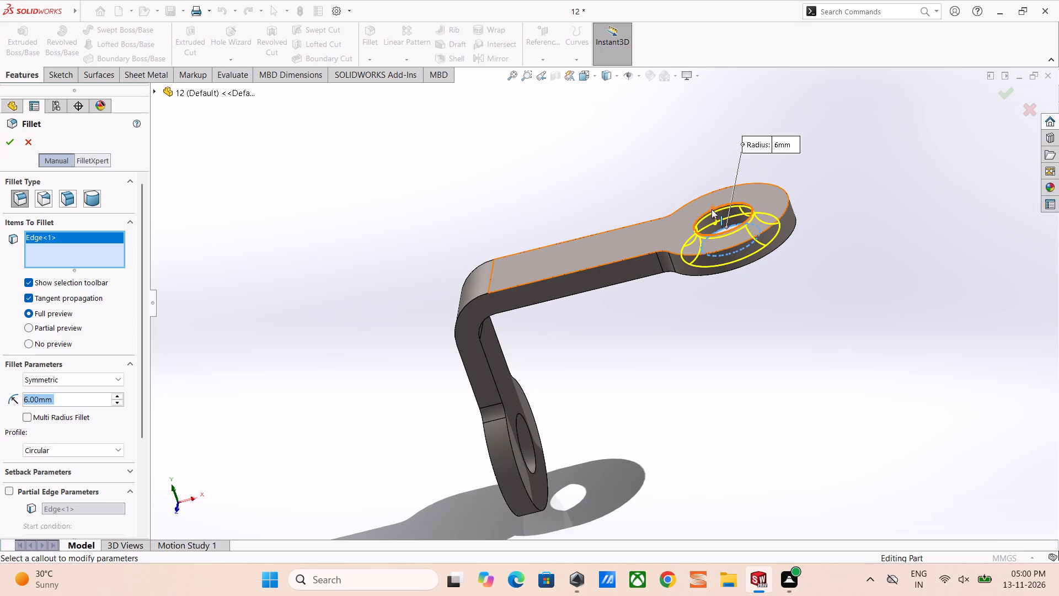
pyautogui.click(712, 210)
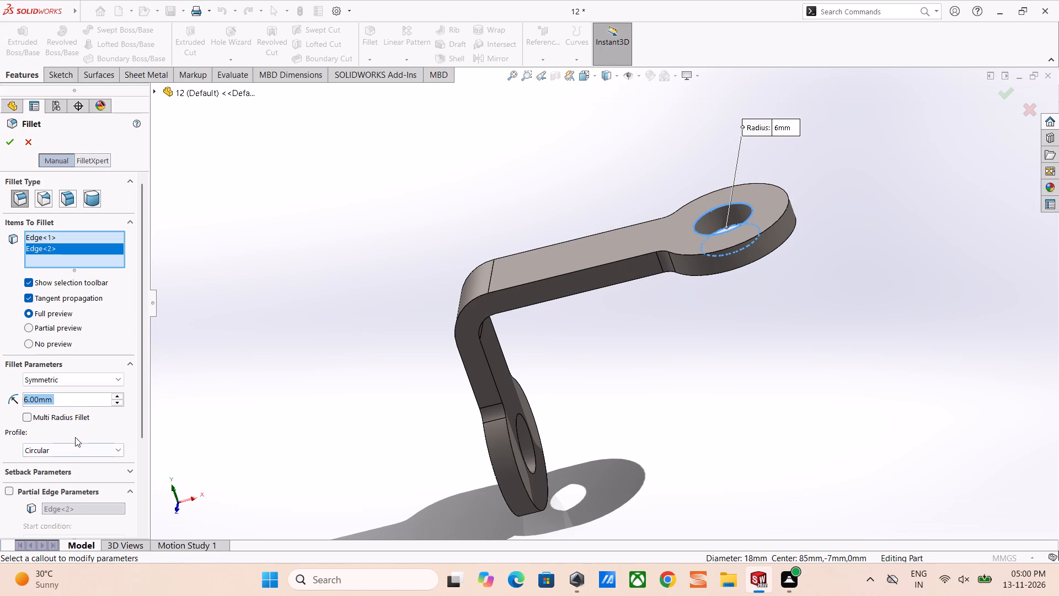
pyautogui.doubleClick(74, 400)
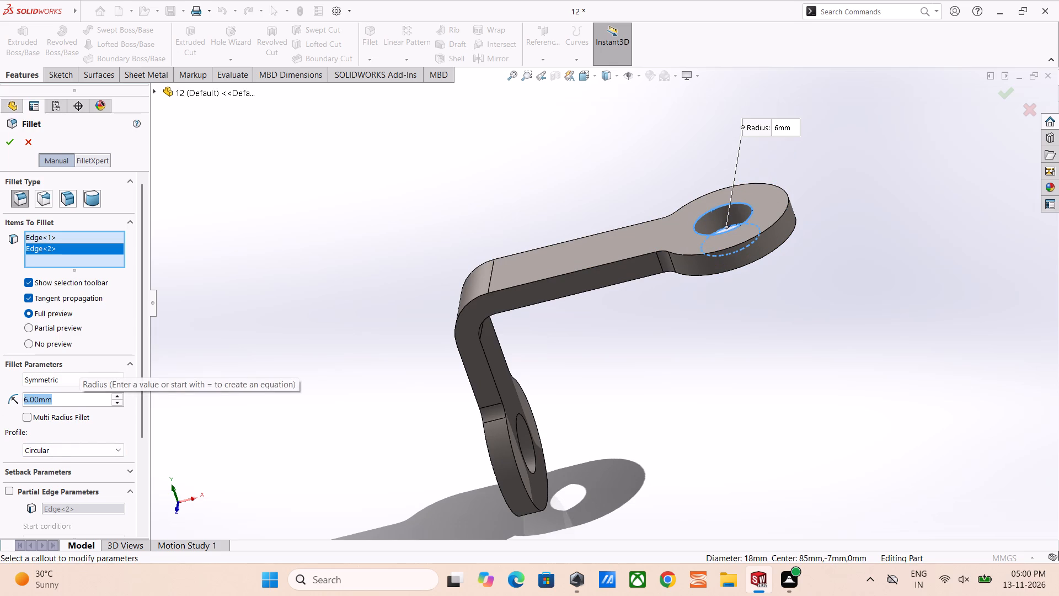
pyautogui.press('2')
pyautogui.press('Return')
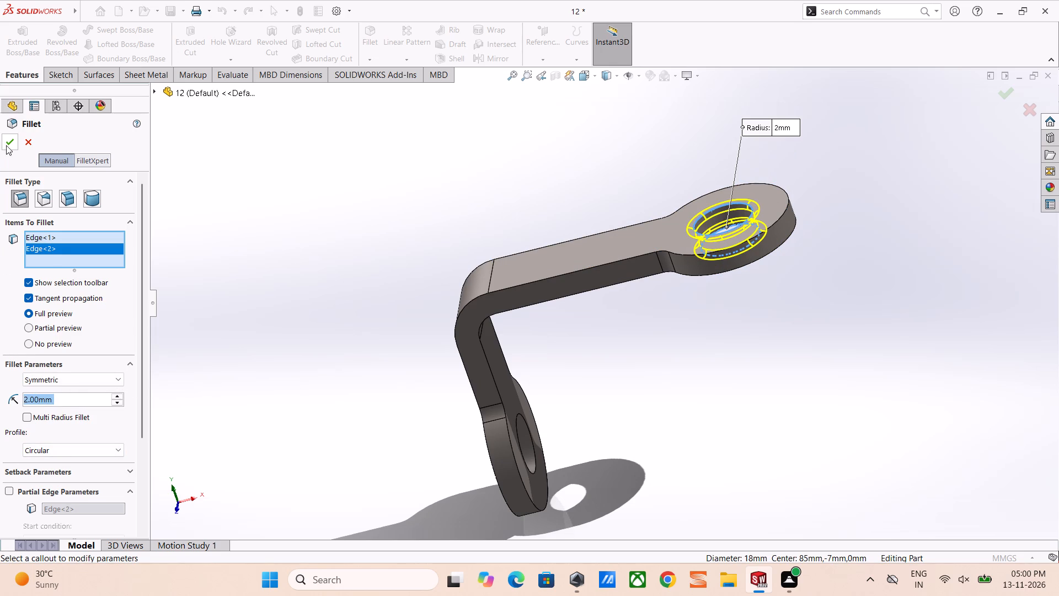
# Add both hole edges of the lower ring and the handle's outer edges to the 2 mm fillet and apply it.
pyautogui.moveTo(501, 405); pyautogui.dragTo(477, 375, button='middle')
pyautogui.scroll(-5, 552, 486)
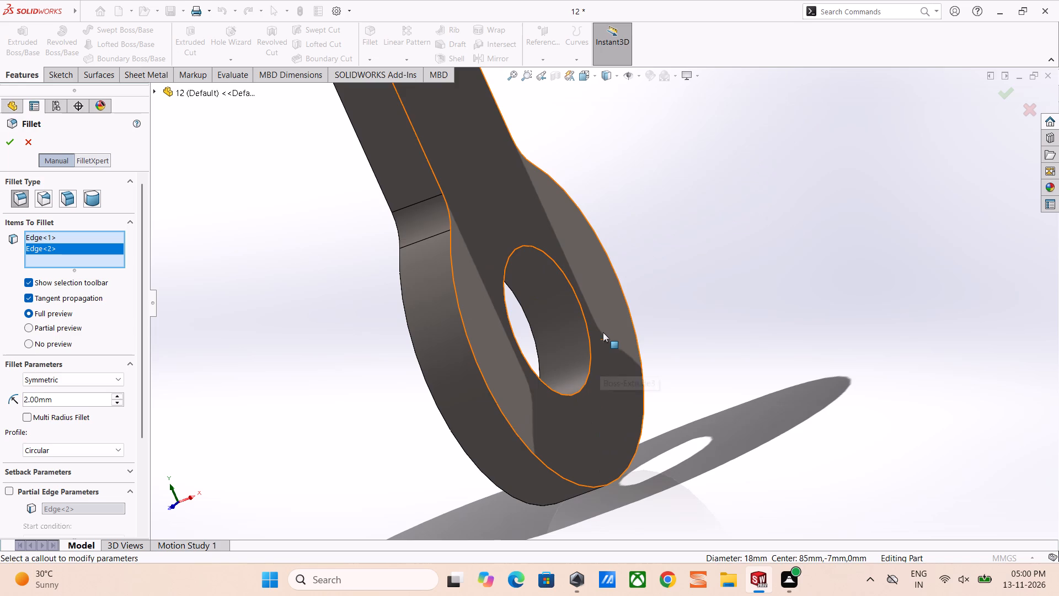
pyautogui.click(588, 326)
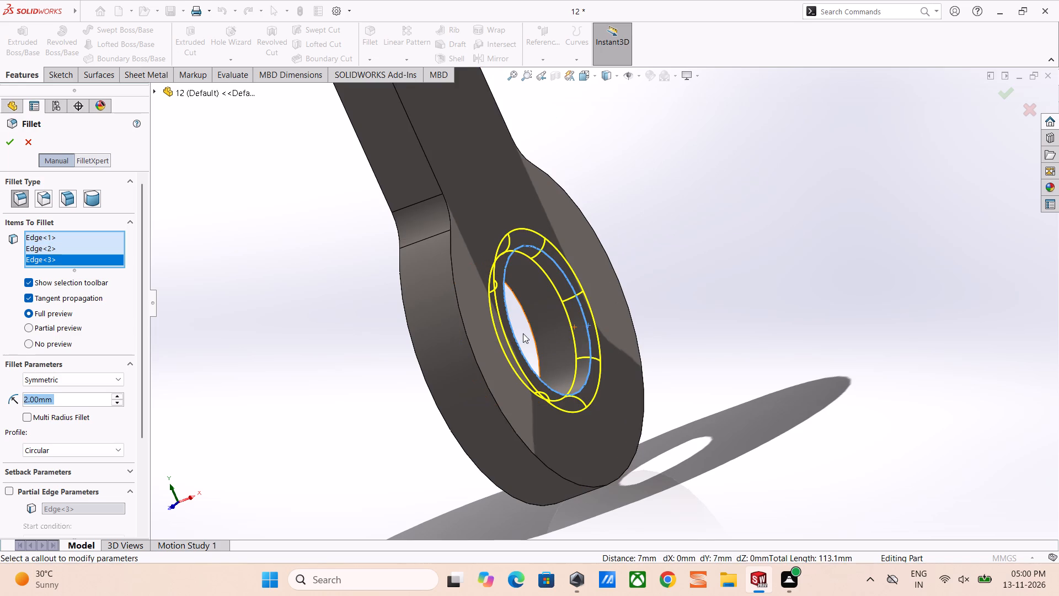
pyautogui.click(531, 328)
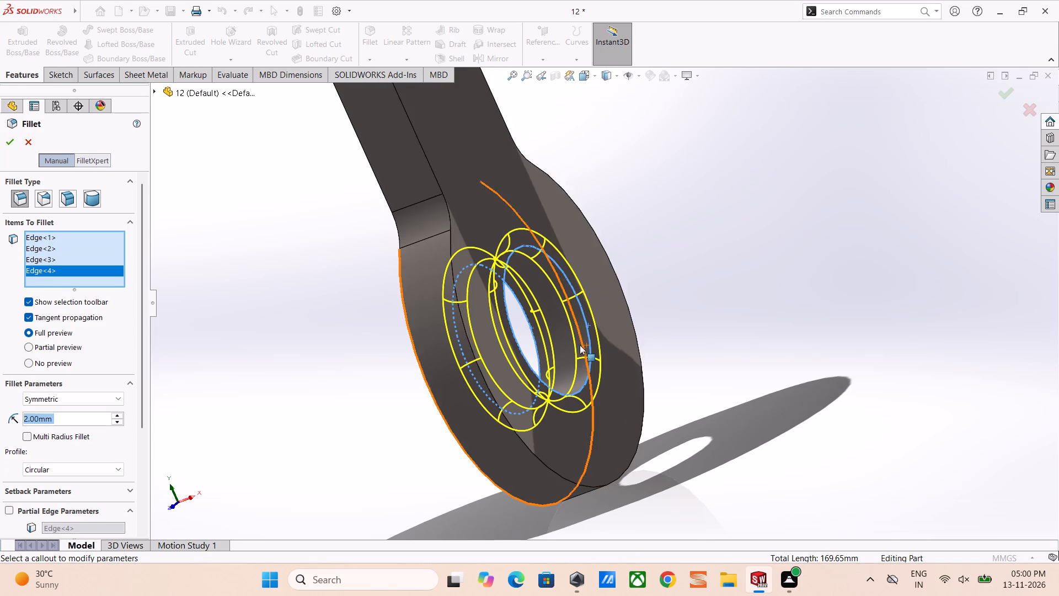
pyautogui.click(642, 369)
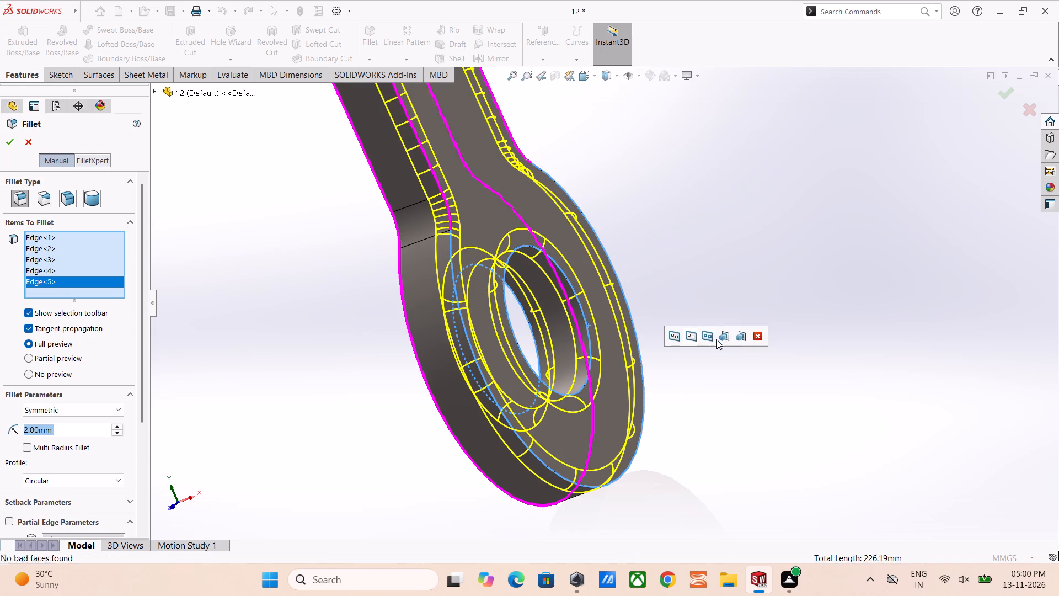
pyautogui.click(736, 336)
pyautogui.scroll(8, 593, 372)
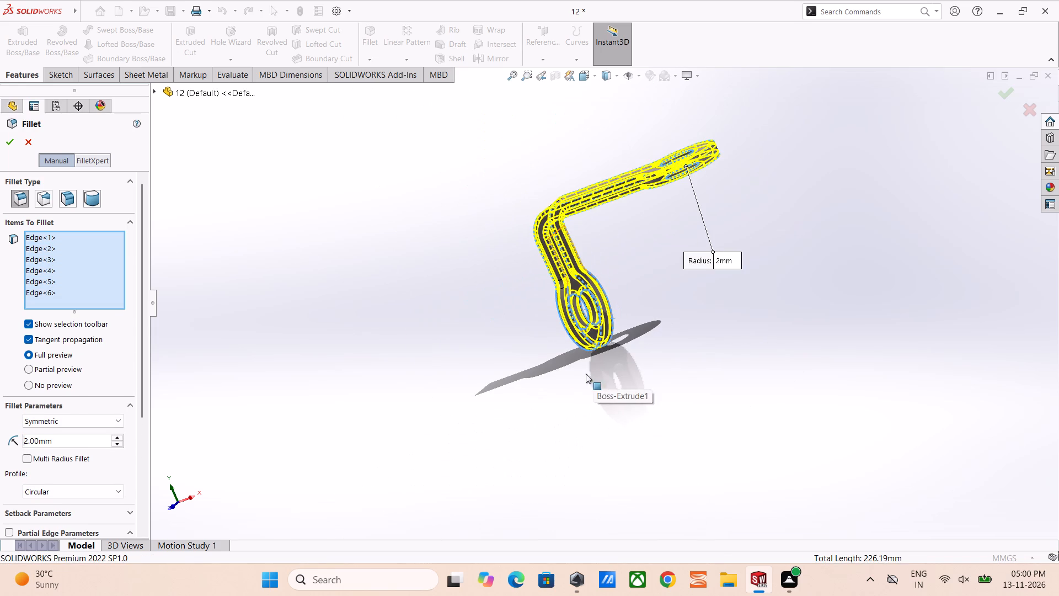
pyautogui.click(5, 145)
# Examine the rounded outer edges and ring holes of the handle from several sides.
pyautogui.scroll(-3, 746, 269)
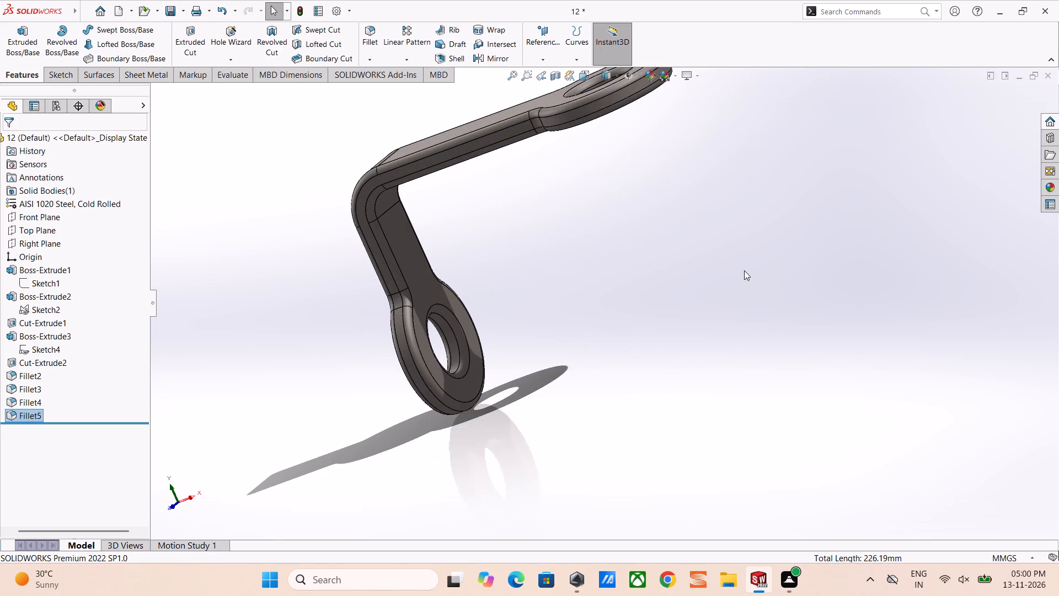
pyautogui.moveTo(537, 266); pyautogui.dragTo(585, 527, button='middle')
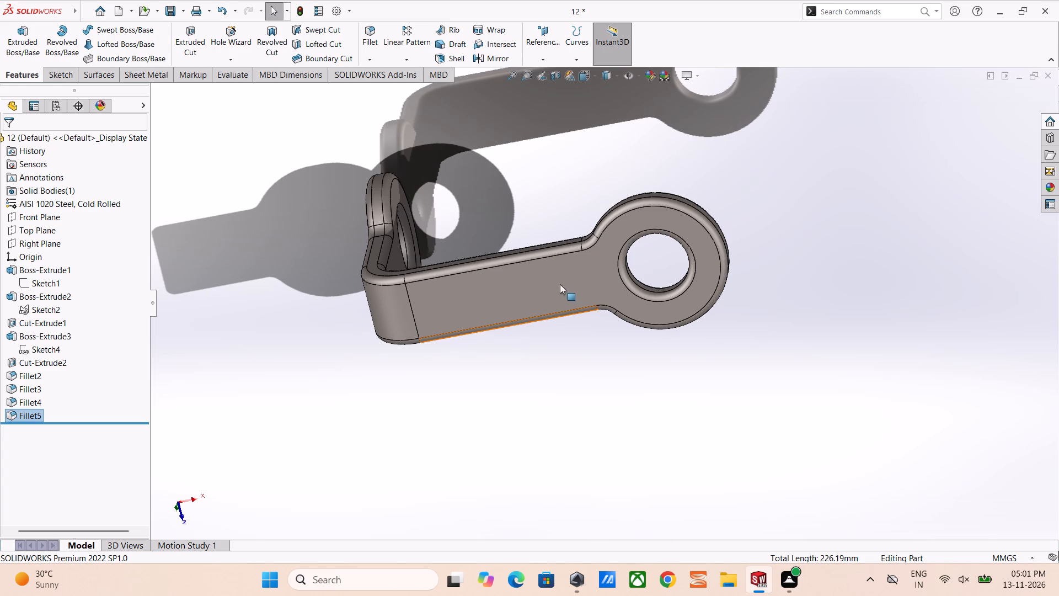
pyautogui.scroll(-4, 515, 220)
pyautogui.moveTo(533, 268); pyautogui.dragTo(578, 413, button='middle')
pyautogui.scroll(2, 578, 413)
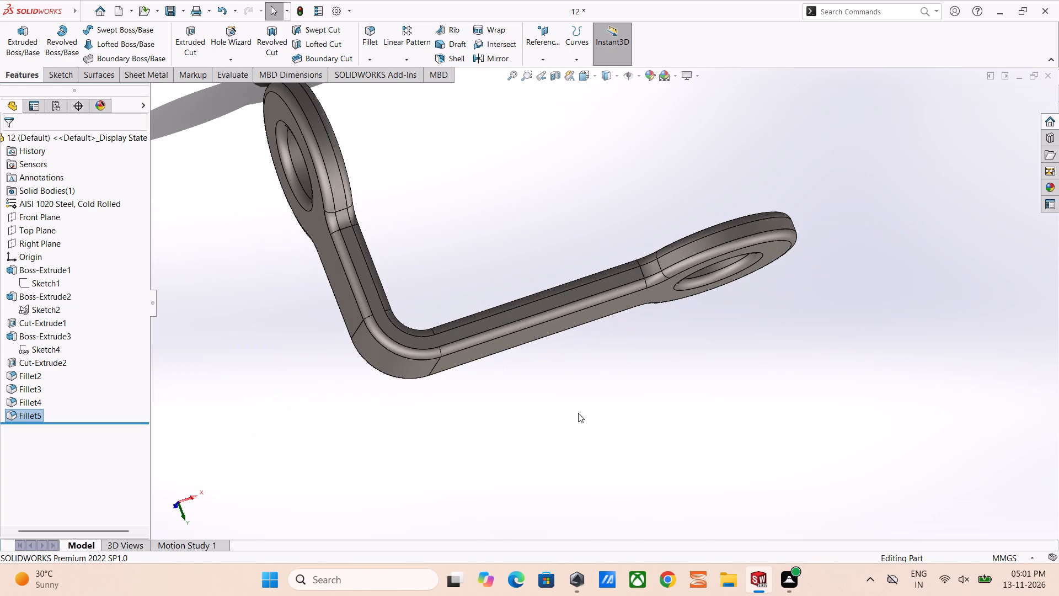
pyautogui.scroll(2, 578, 413)
pyautogui.scroll(-5, 564, 260)
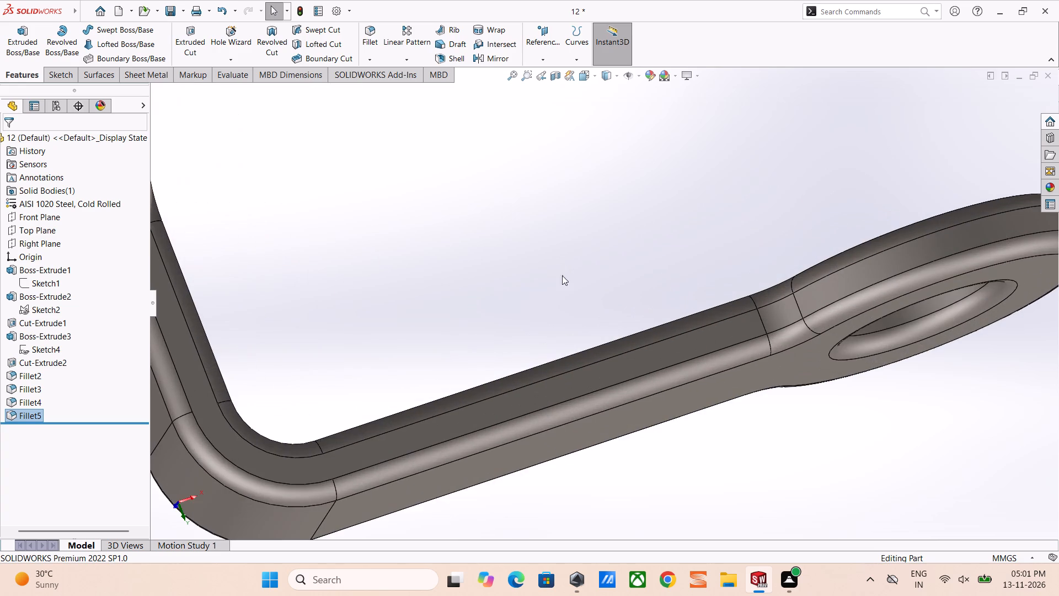
pyautogui.moveTo(567, 304); pyautogui.dragTo(582, 418, button='middle')
pyautogui.scroll(6, 582, 418)
pyautogui.scroll(-1, 577, 320)
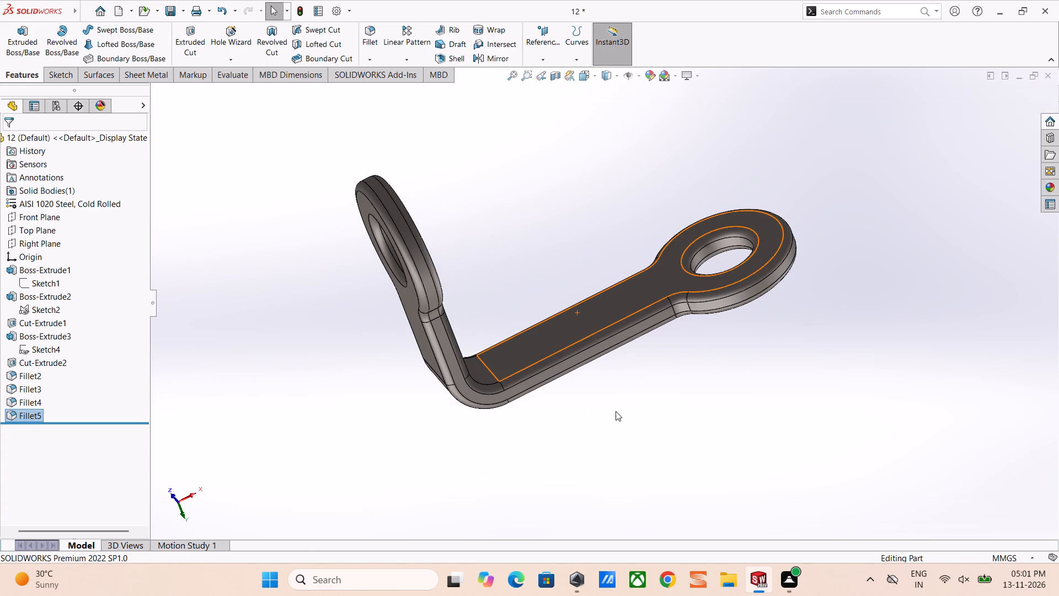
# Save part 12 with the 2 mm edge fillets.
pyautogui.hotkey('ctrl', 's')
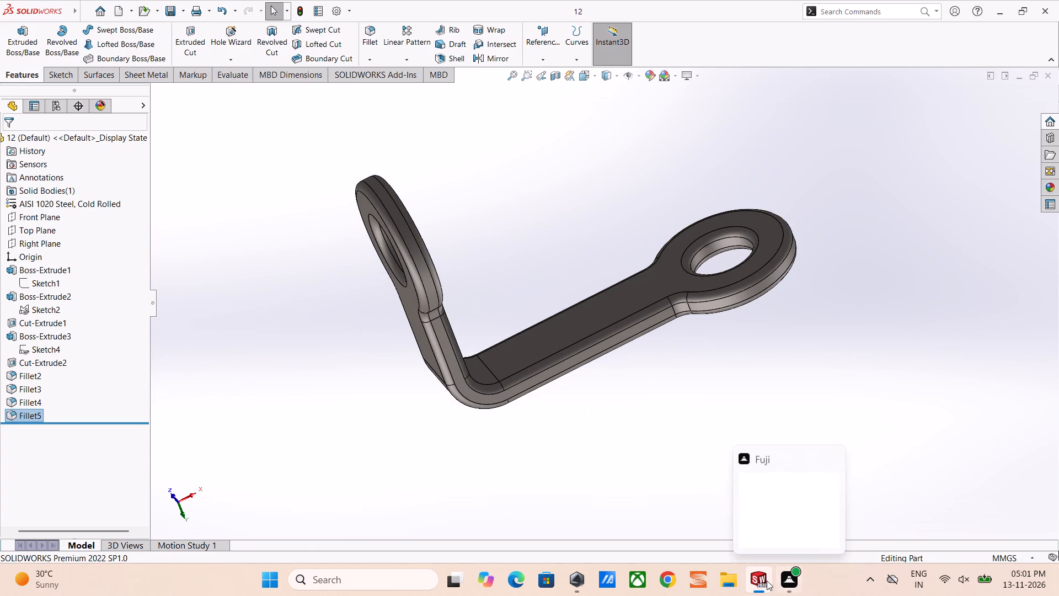
# Switch to the 12-views drawing and inspect the edge fillets in its views, especially the isometric view.
pyautogui.click(830, 527)
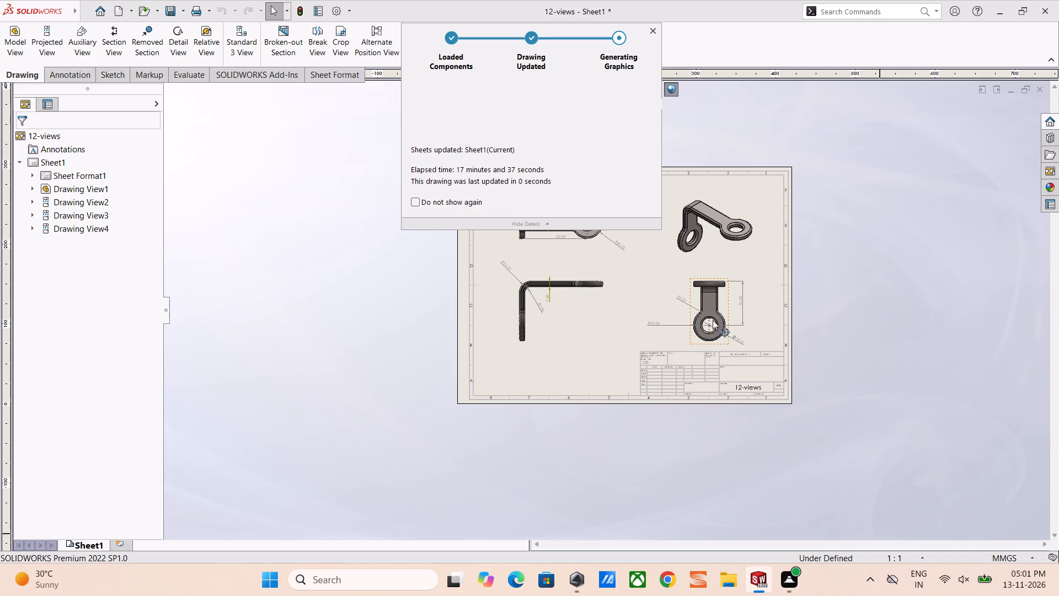
pyautogui.scroll(-4, 713, 320)
pyautogui.click(866, 177)
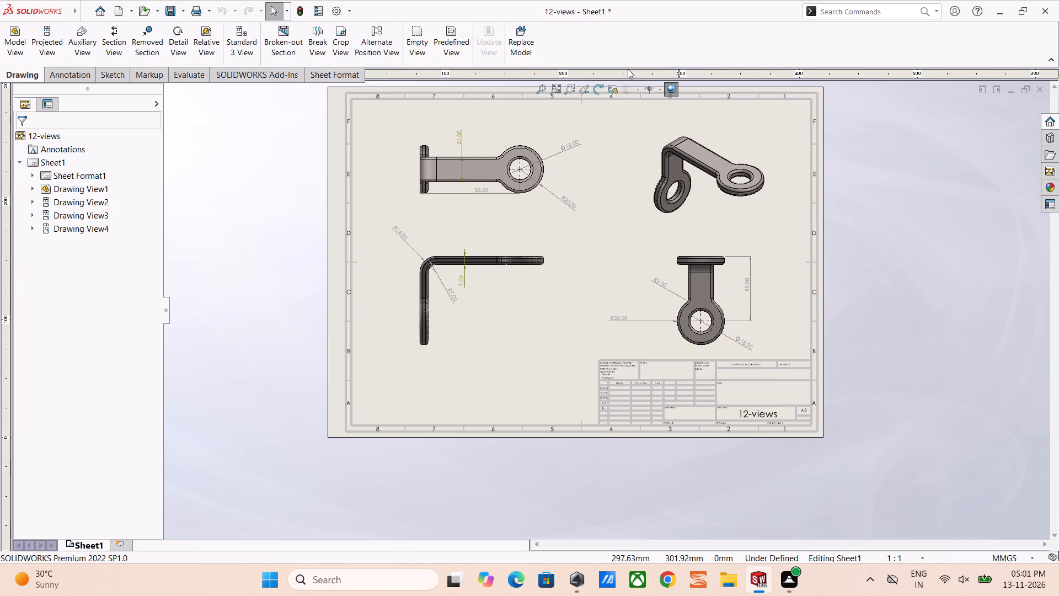
pyautogui.scroll(-15, 678, 188)
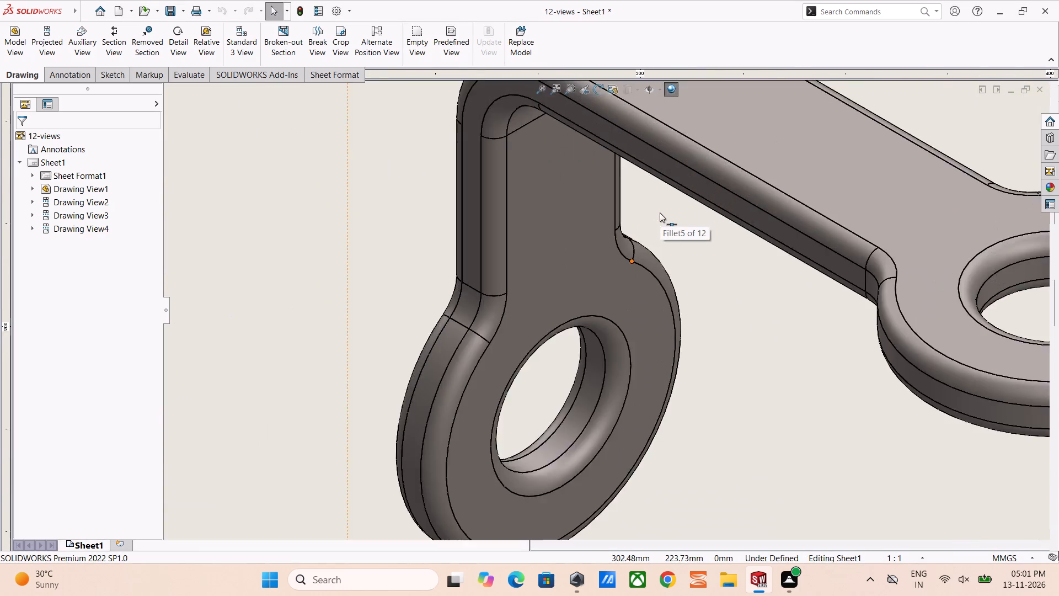
pyautogui.scroll(10, 660, 212)
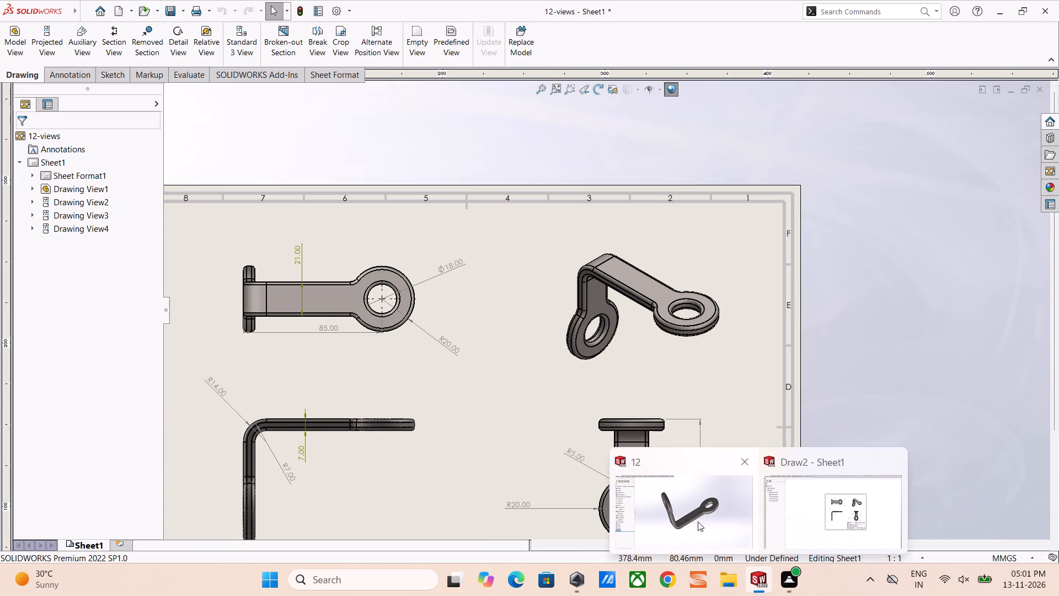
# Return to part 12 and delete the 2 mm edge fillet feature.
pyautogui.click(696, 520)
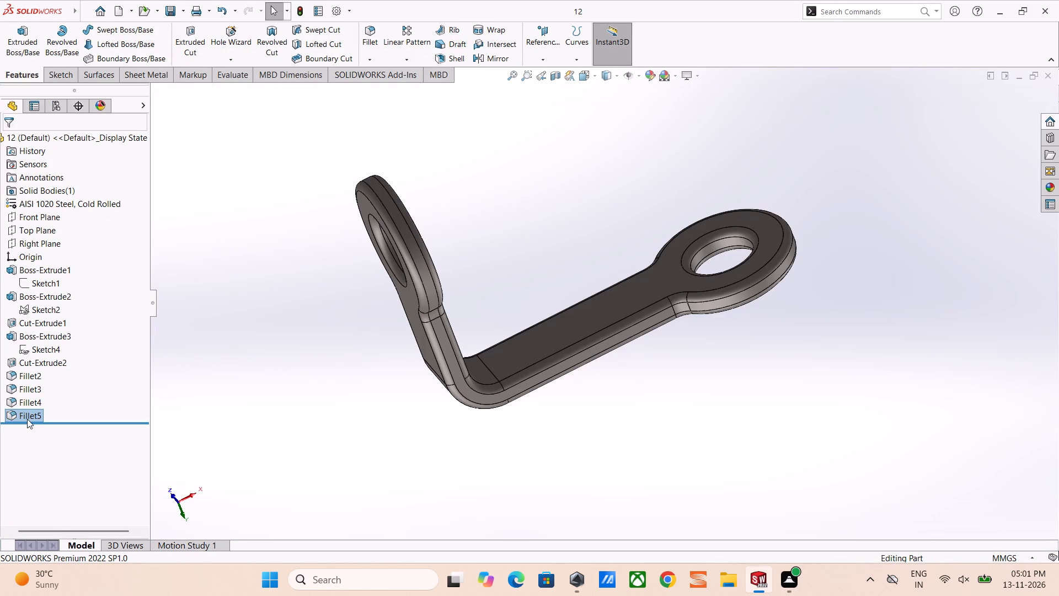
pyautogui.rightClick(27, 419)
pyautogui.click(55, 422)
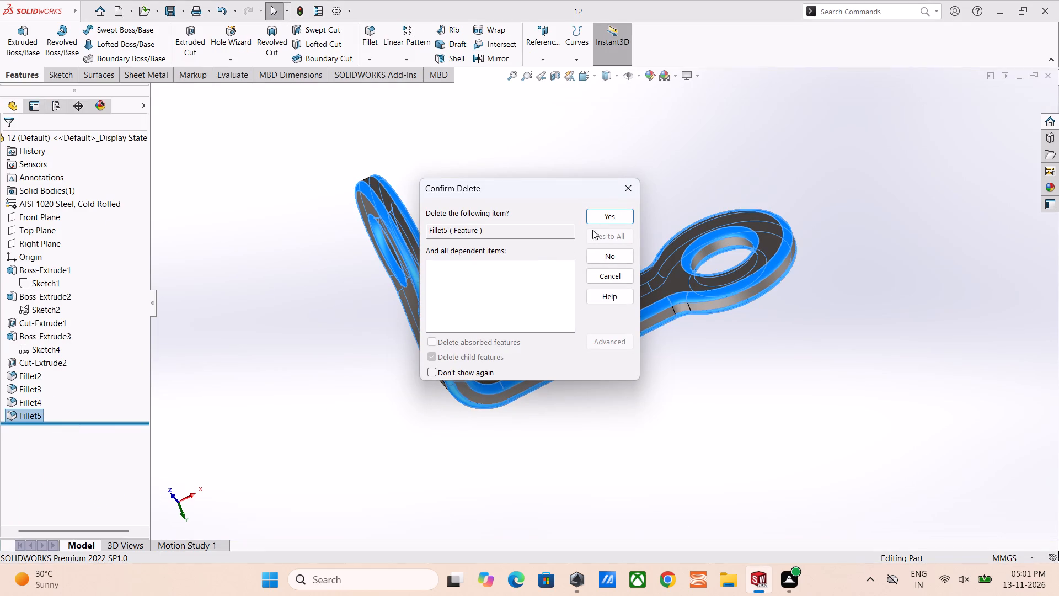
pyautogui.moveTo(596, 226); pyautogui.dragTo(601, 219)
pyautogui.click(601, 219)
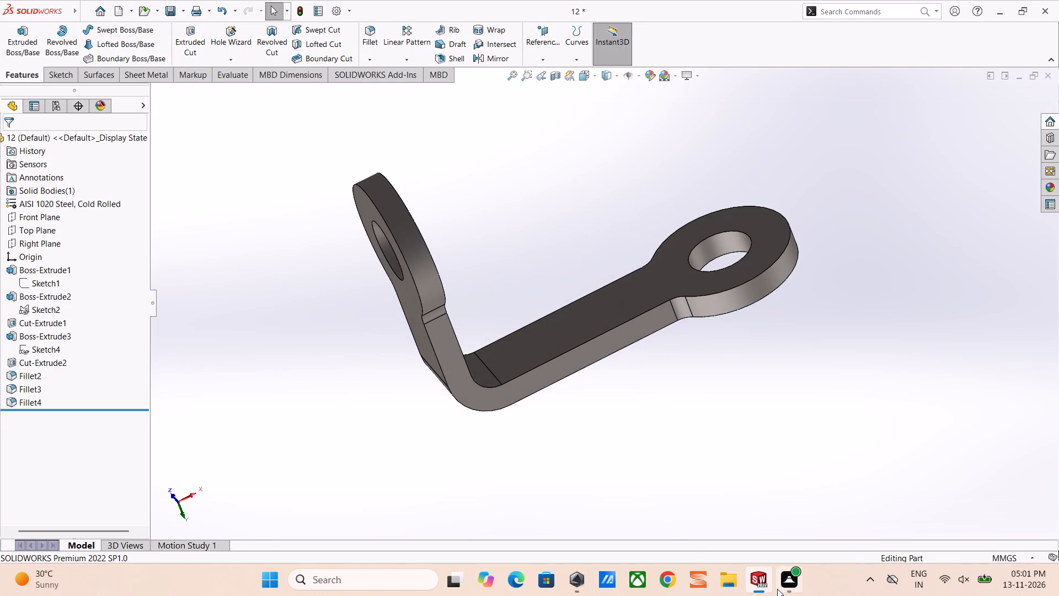
# Switch to the 12-views drawing to check its views without the edge fillets.
pyautogui.click(832, 518)
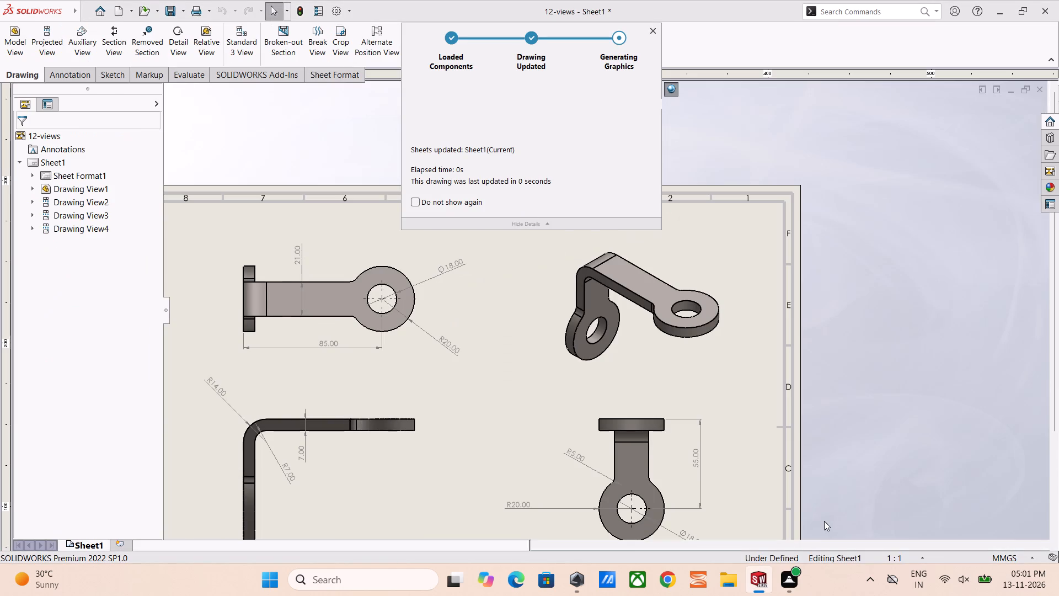
pyautogui.click(880, 328)
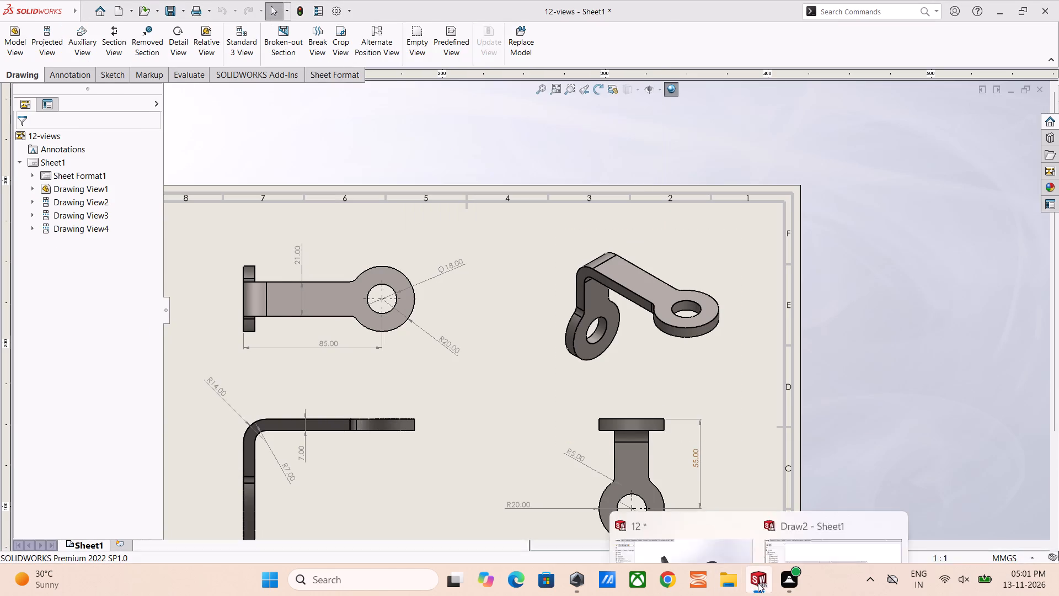
# Return to part 12 and save it without the edge fillets.
pyautogui.click(706, 512)
pyautogui.hotkey('ctrl', 's')
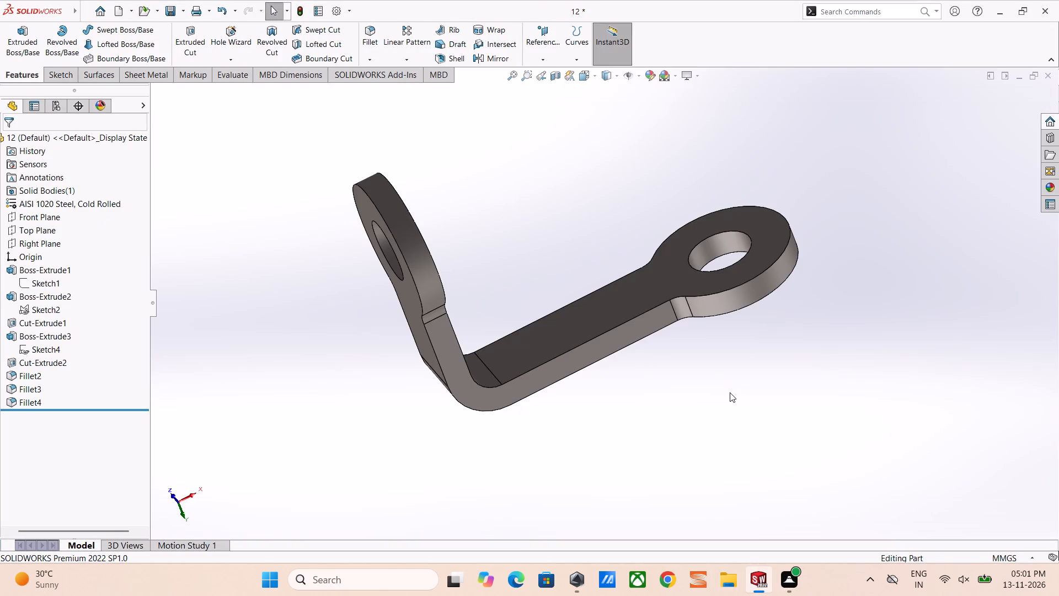
# Display part 12 in the isometric view.
pyautogui.click(589, 77)
pyautogui.click(646, 105)
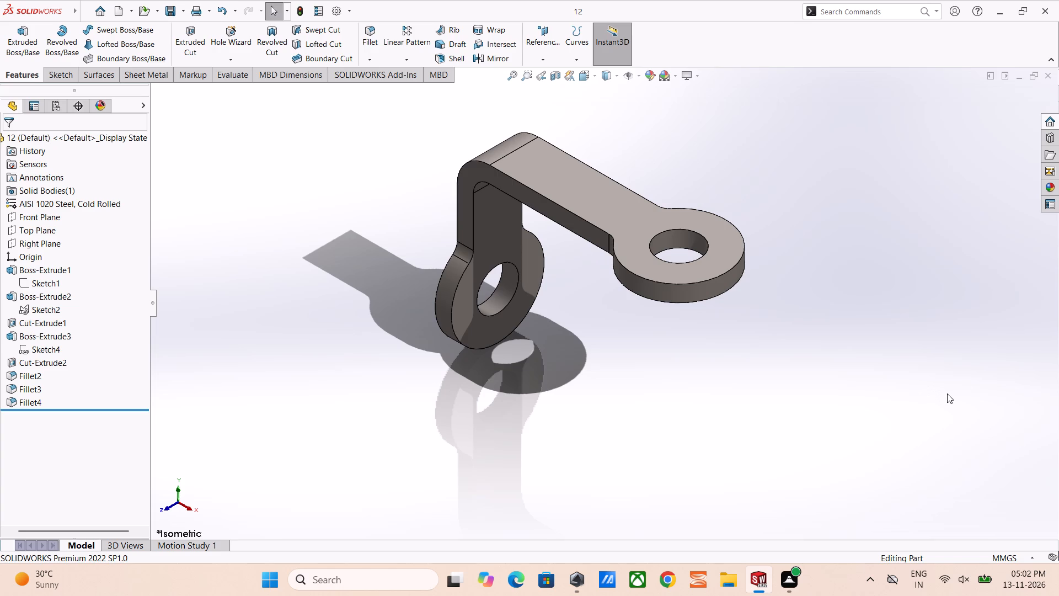
pyautogui.press('Escape')
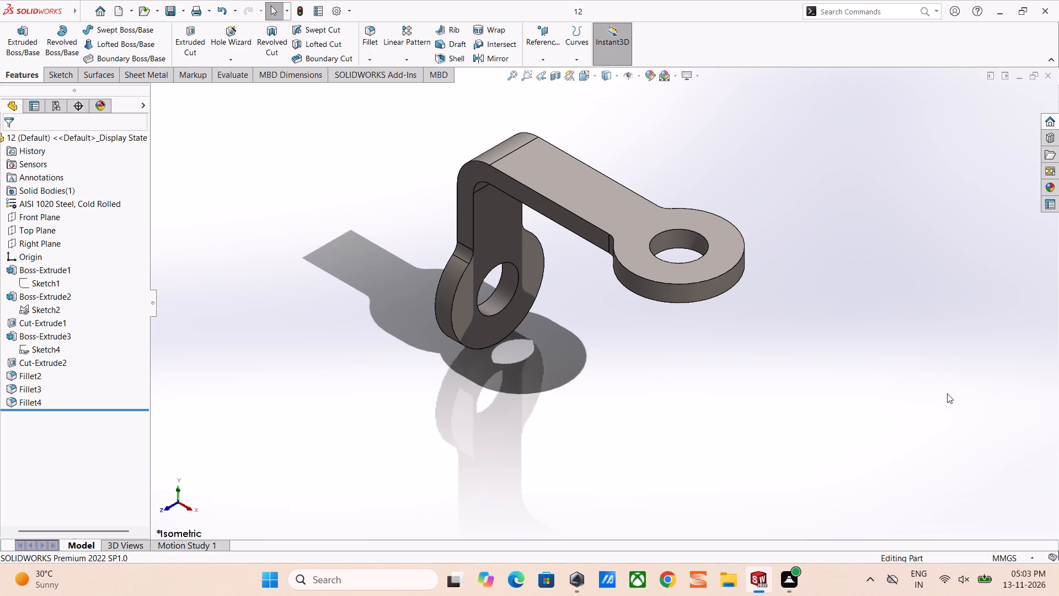
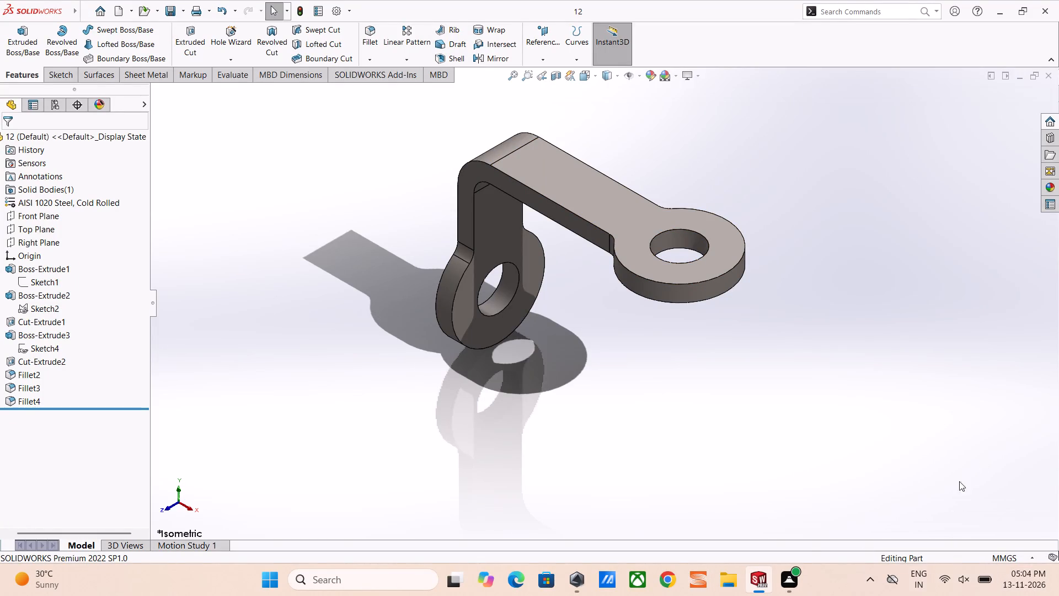
# Save part 12 with the whole bent handle shown smaller in the isometric view.
pyautogui.scroll(3, 993, 416)
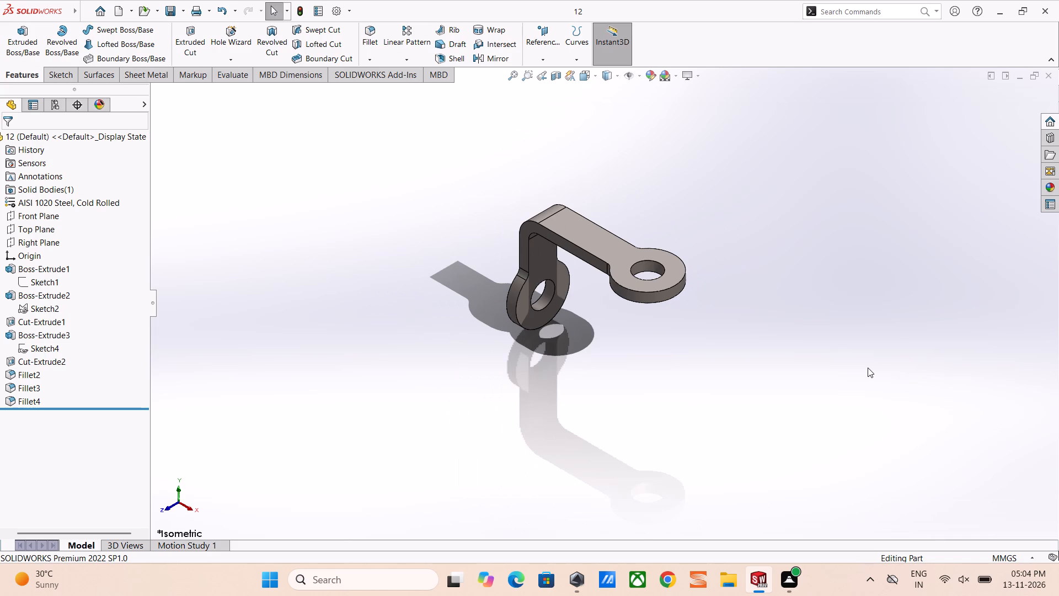
pyautogui.hotkey('ctrl', 's')
pyautogui.hotkey('ctrl', 's')
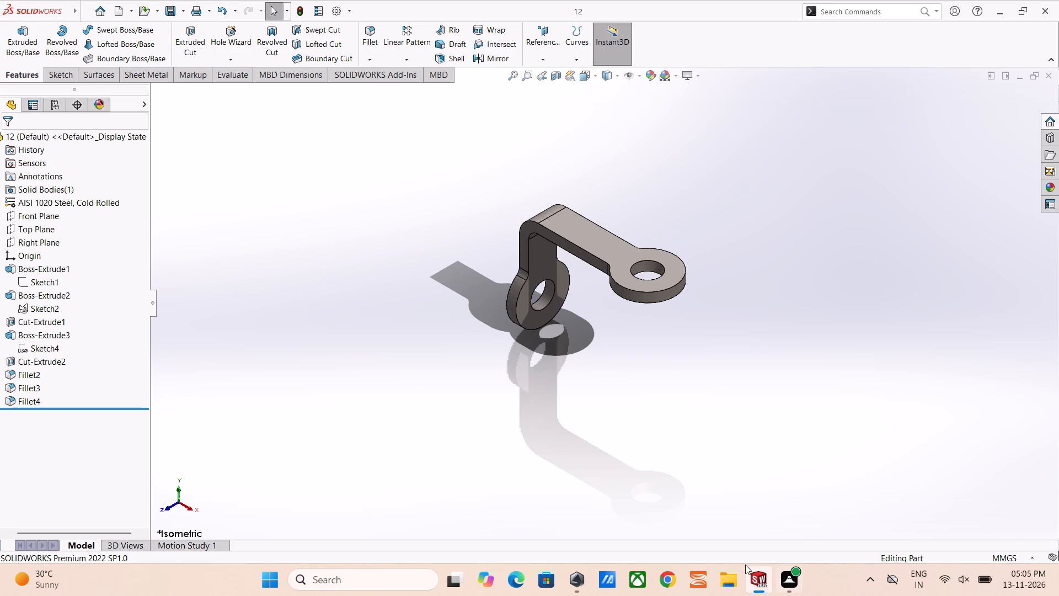